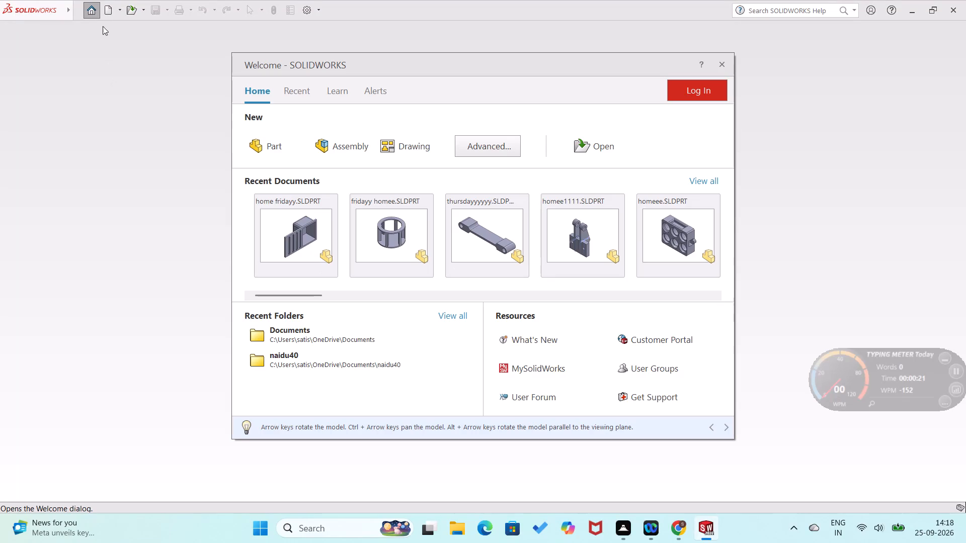
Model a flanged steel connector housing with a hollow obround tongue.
Create a new part and open a sketch on the Front Plane.
{"action": "left_click", "coordinate": [274, 141]}
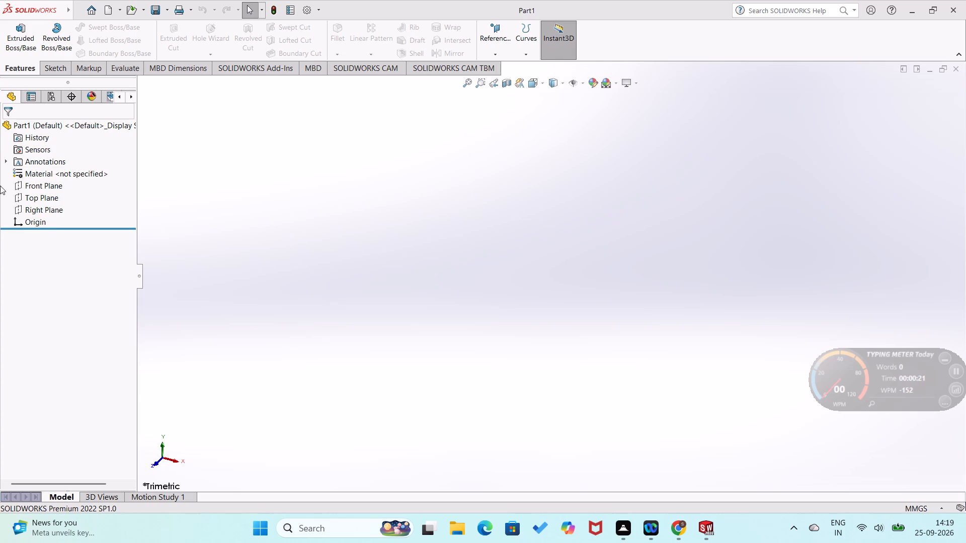
{"action": "right_click", "coordinate": [27, 185]}
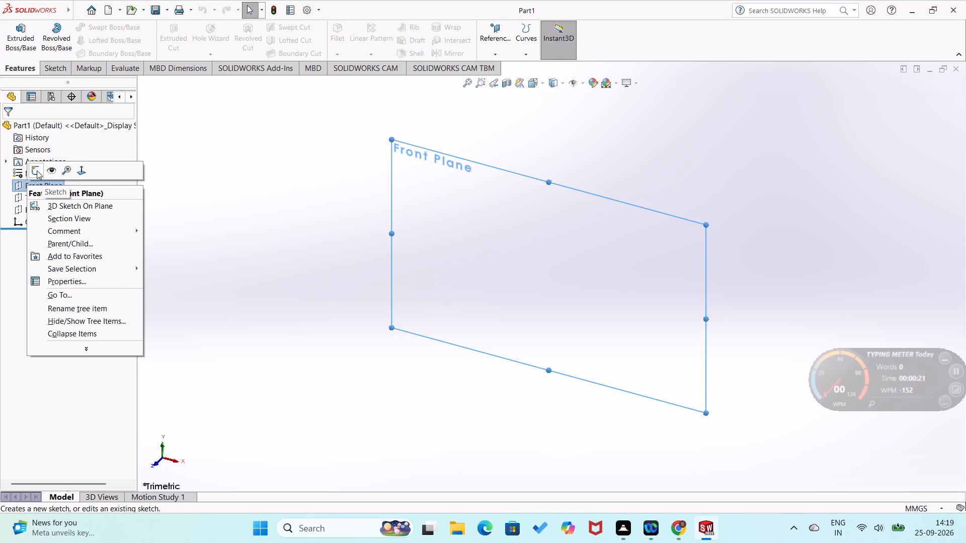
{"action": "left_click", "coordinate": [37, 170]}
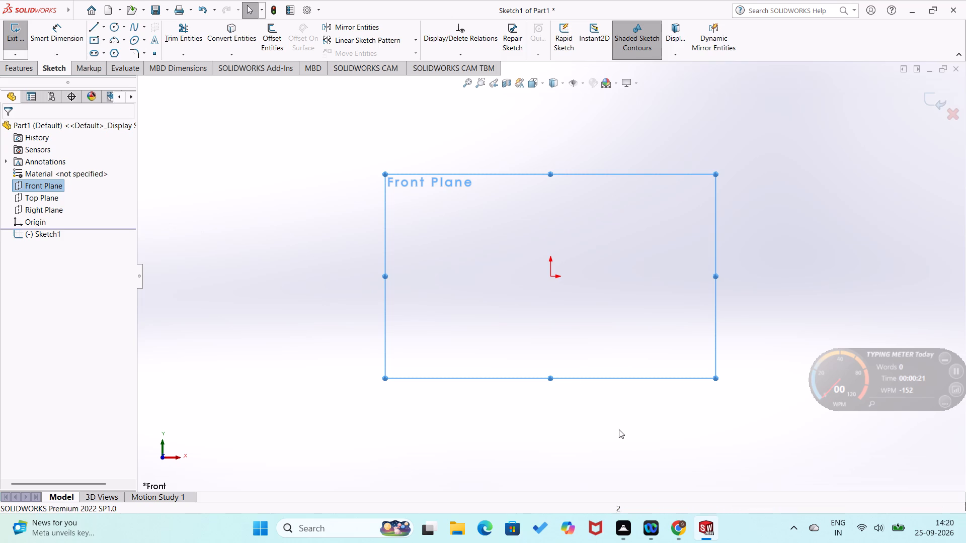
Sketch a circle centred on the origin with a radius of about 75.5 mm.
{"action": "right_click_drag", "start_coordinate": [645, 327], "coordinate": [505, 382]}
{"action": "right_click_drag", "start_coordinate": [535, 315], "coordinate": [727, 293]}
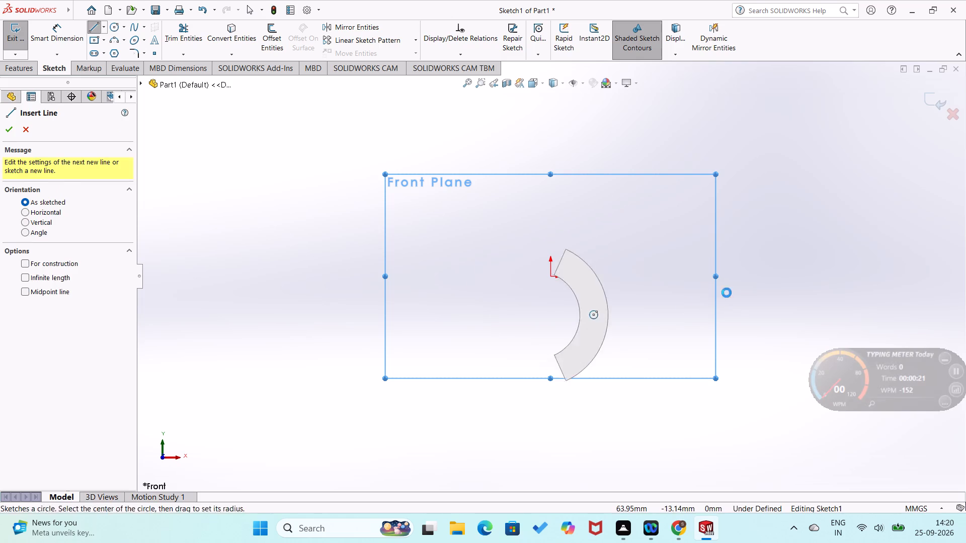
{"action": "right_click_drag", "start_coordinate": [727, 293], "coordinate": [729, 293]}
{"action": "left_click", "coordinate": [548, 276]}
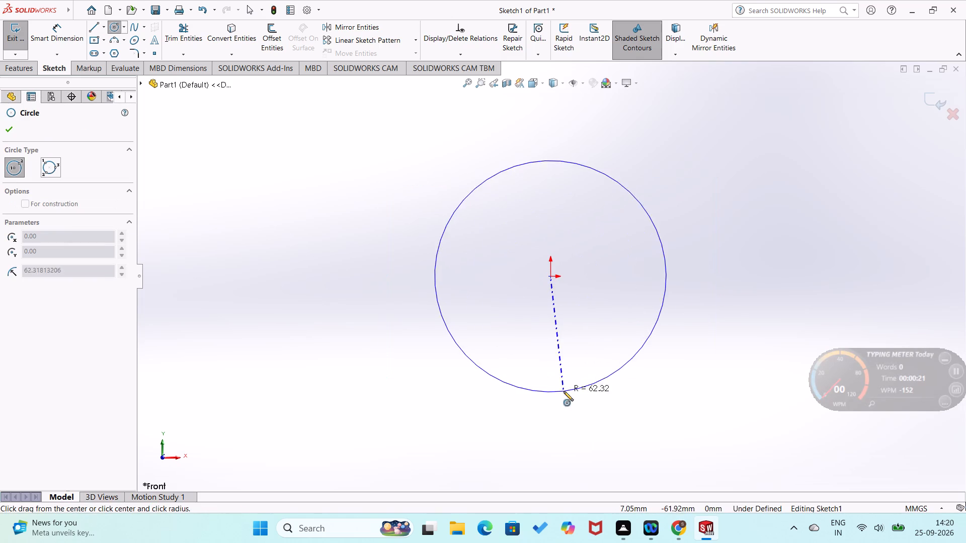
{"action": "left_click", "coordinate": [553, 416]}
{"action": "right_click_drag", "start_coordinate": [566, 419], "coordinate": [600, 371]}
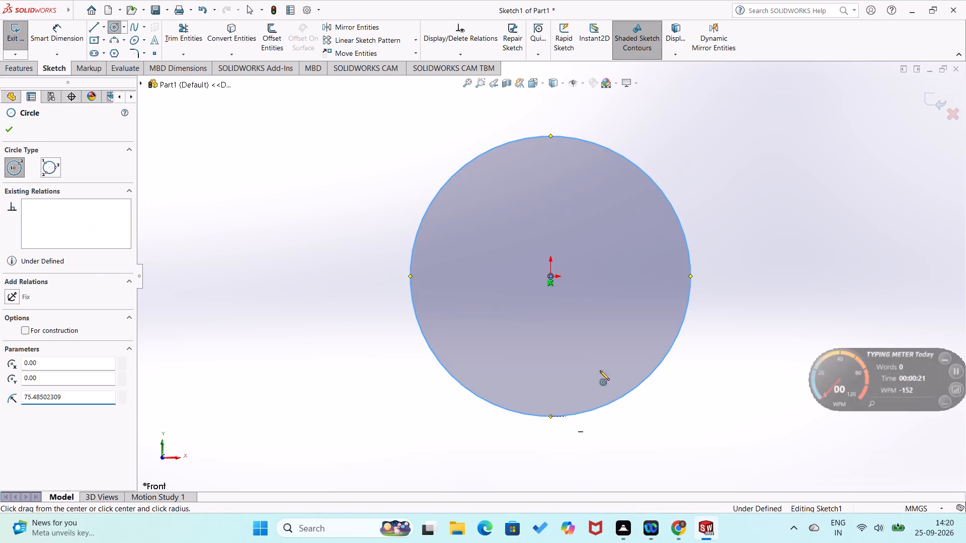
{"action": "right_click_drag", "start_coordinate": [600, 371], "coordinate": [671, 239]}
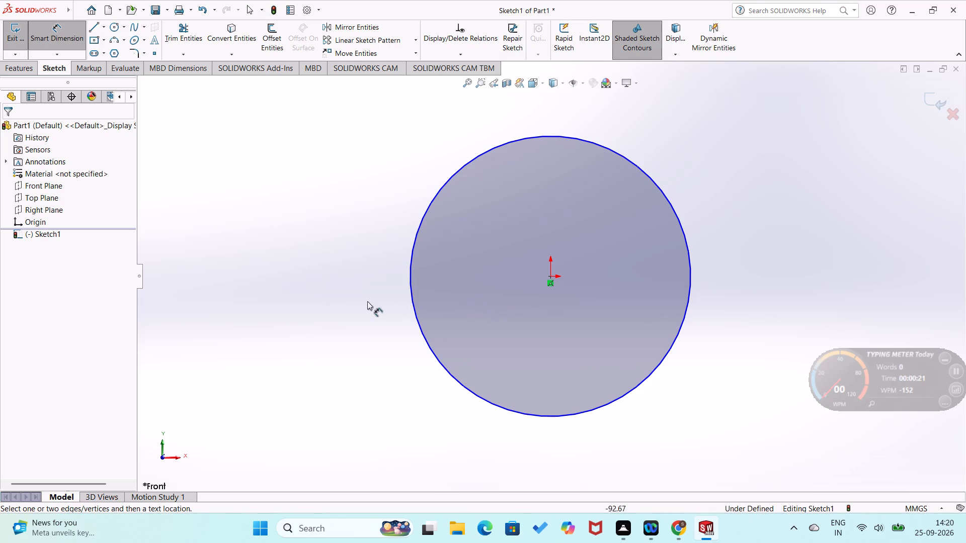
Sketch two vertical lines from the origin, one to the circle's top point and one to its bottom point.
{"action": "right_click_drag", "start_coordinate": [360, 305], "coordinate": [307, 346]}
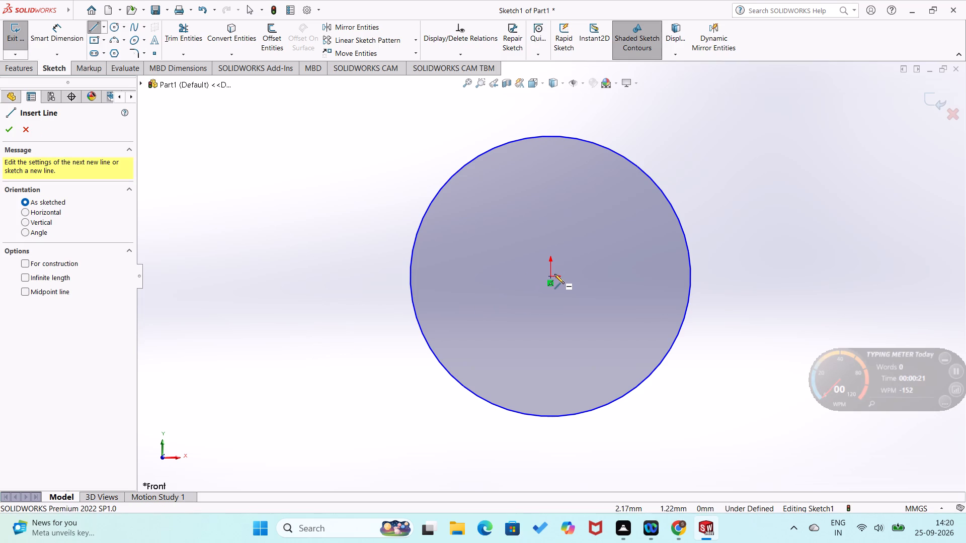
{"action": "left_click", "coordinate": [551, 277]}
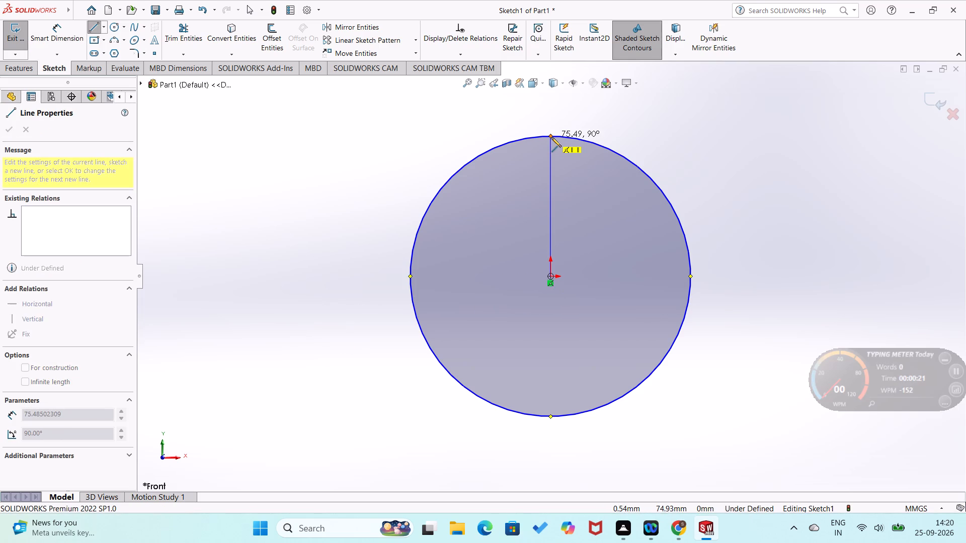
{"action": "left_click", "coordinate": [551, 135]}
{"action": "right_click_drag", "start_coordinate": [629, 169], "coordinate": [577, 202]}
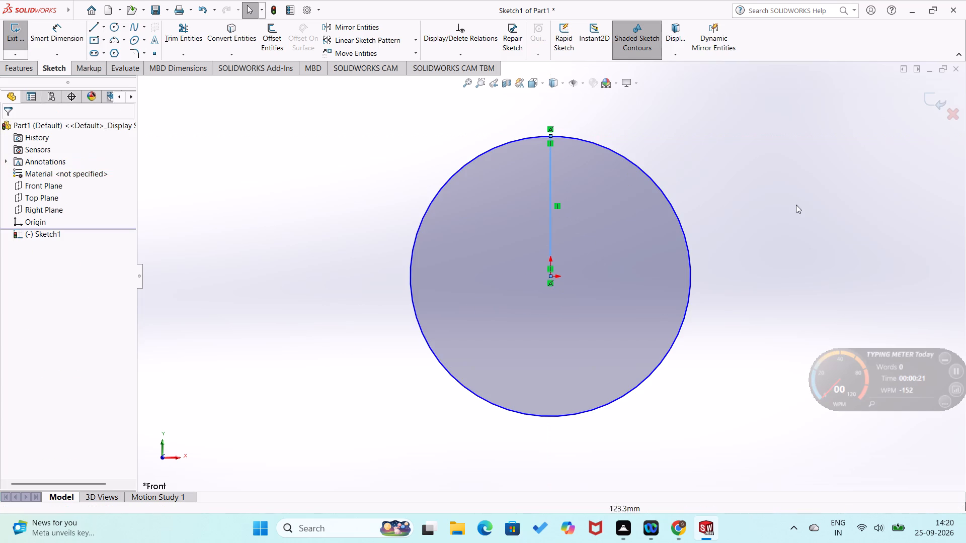
{"action": "right_click_drag", "start_coordinate": [796, 204], "coordinate": [731, 233]}
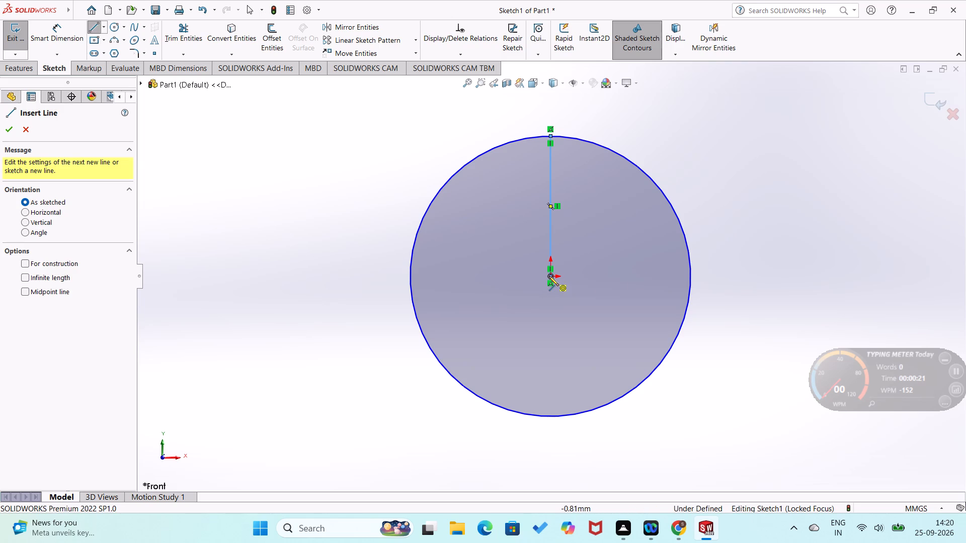
{"action": "left_click", "coordinate": [549, 276]}
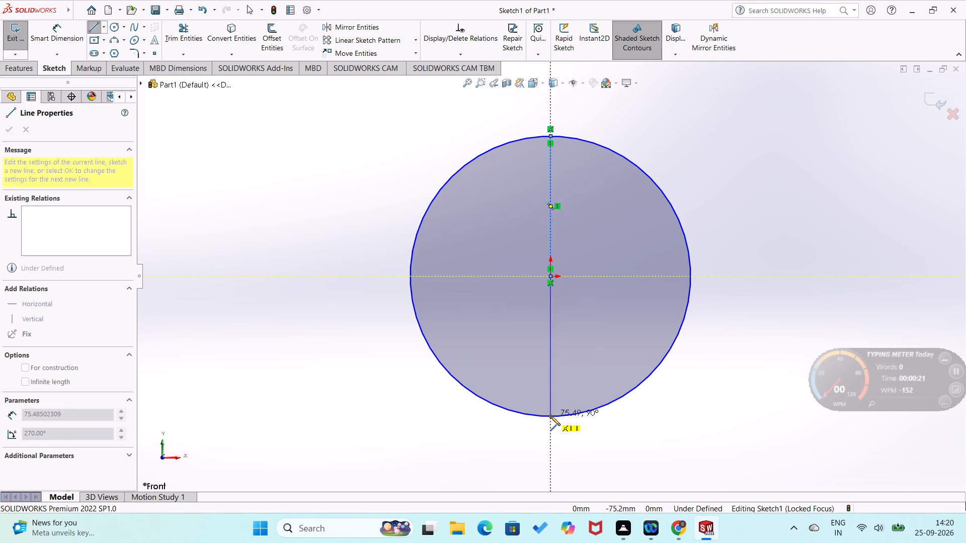
{"action": "left_click", "coordinate": [550, 417]}
{"action": "right_click_drag", "start_coordinate": [642, 412], "coordinate": [696, 215]}
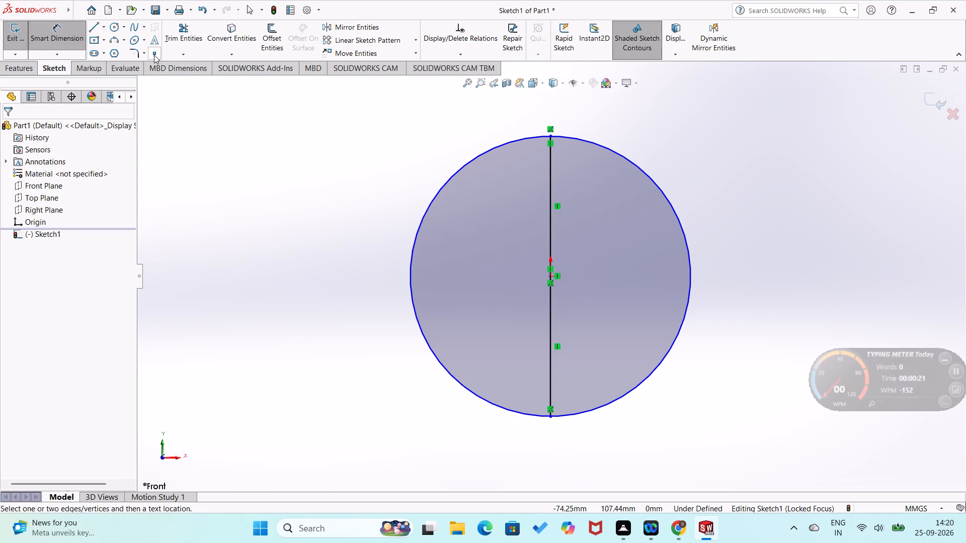
Trim away the circle's left half, leaving a semicircle closed by the vertical lines.
{"action": "left_click", "coordinate": [176, 38]}
{"action": "left_click", "coordinate": [446, 180]}
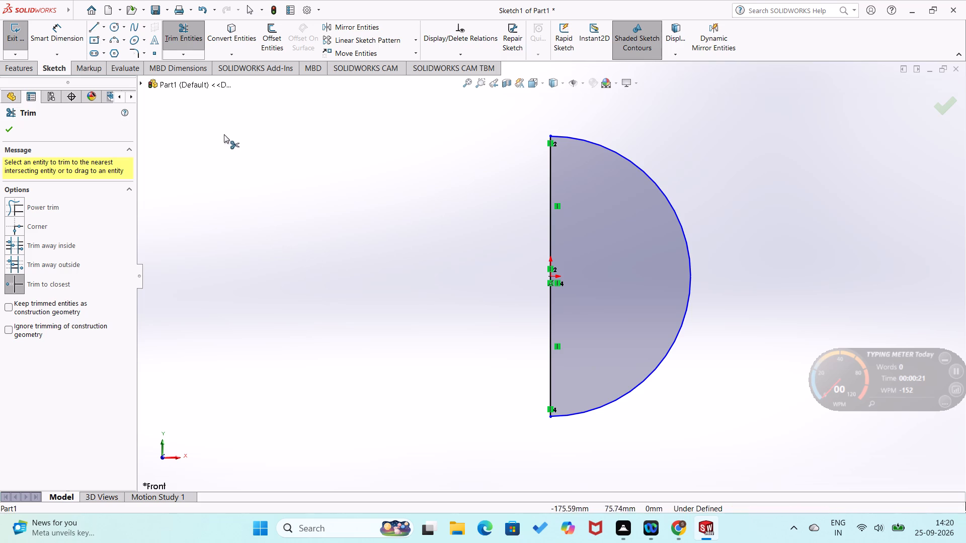
Sketch a larger concentric circle around the semicircle, centred on the origin, with a radius of about 89 mm.
{"action": "right_click_drag", "start_coordinate": [249, 244], "coordinate": [370, 221]}
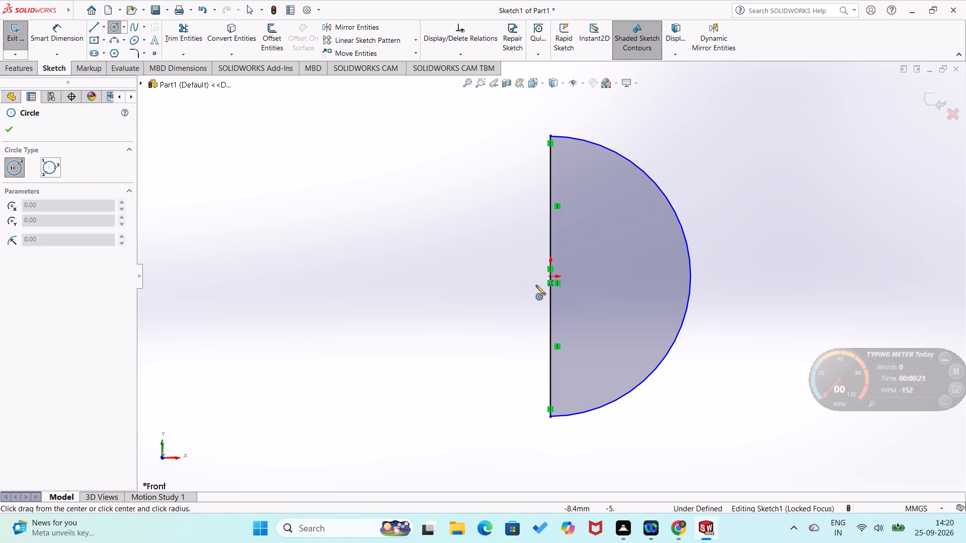
{"action": "left_click", "coordinate": [551, 275]}
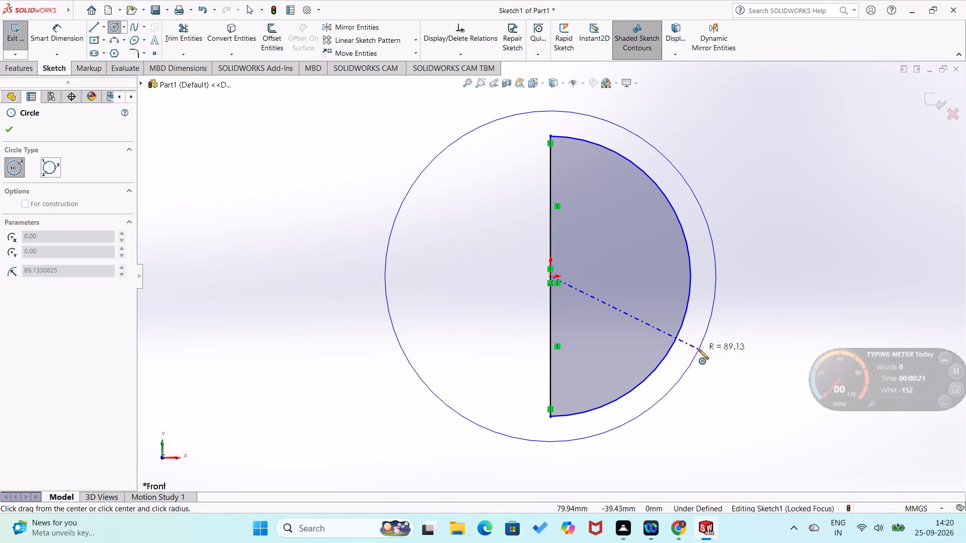
{"action": "left_click", "coordinate": [699, 349]}
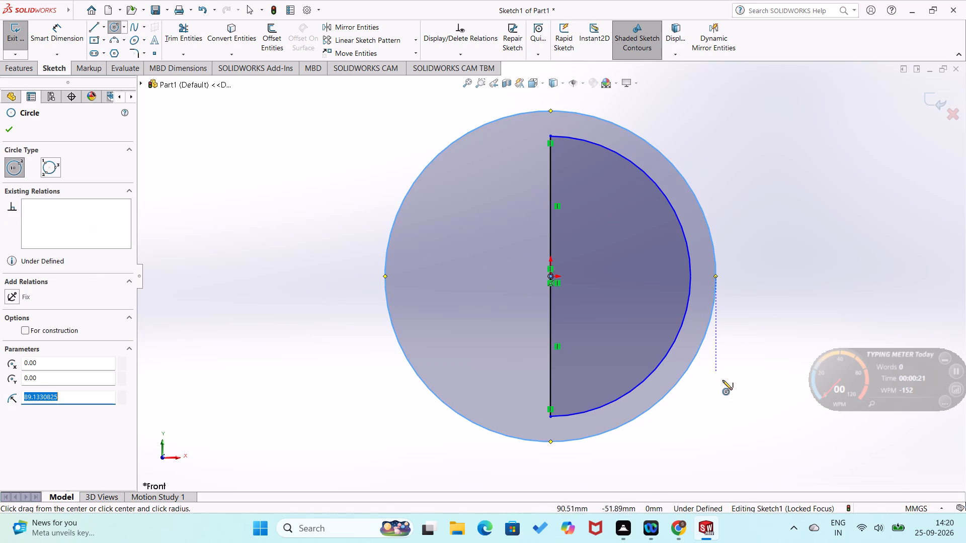
Dimension the inner semicircular arc with a radius of 75 mm.
{"action": "right_click_drag", "start_coordinate": [722, 382], "coordinate": [742, 283]}
{"action": "left_click", "coordinate": [682, 326]}
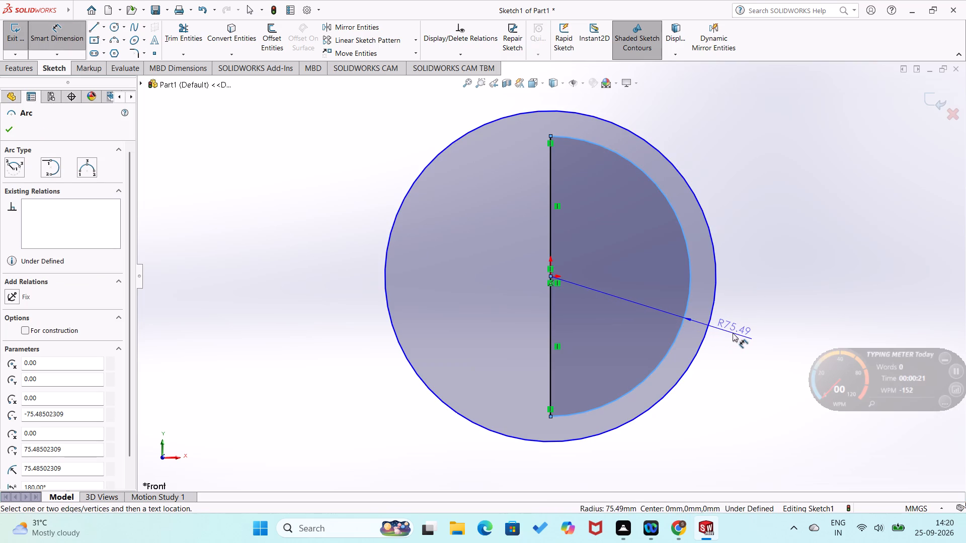
{"action": "left_click", "coordinate": [733, 333]}
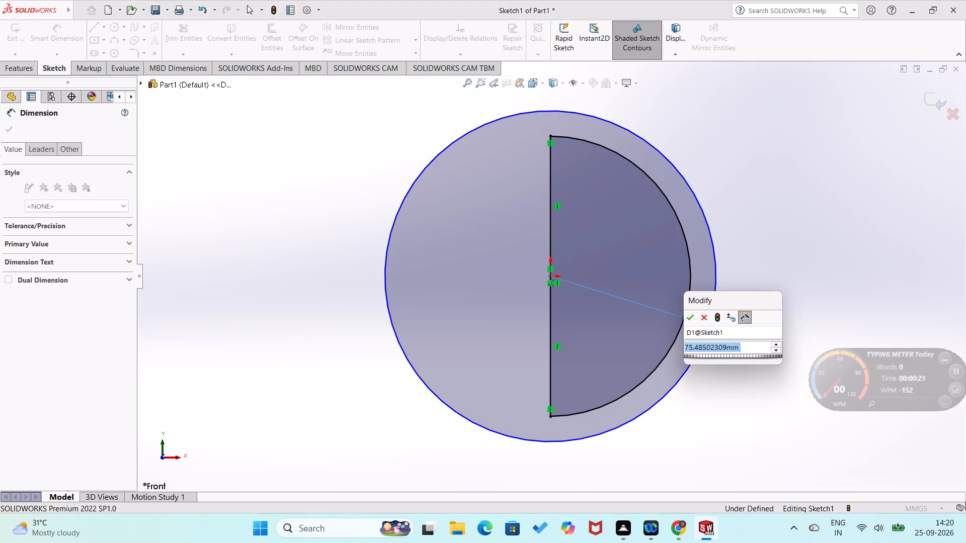
{"action": "type", "text": "75"}
{"action": "key", "text": "Return"}
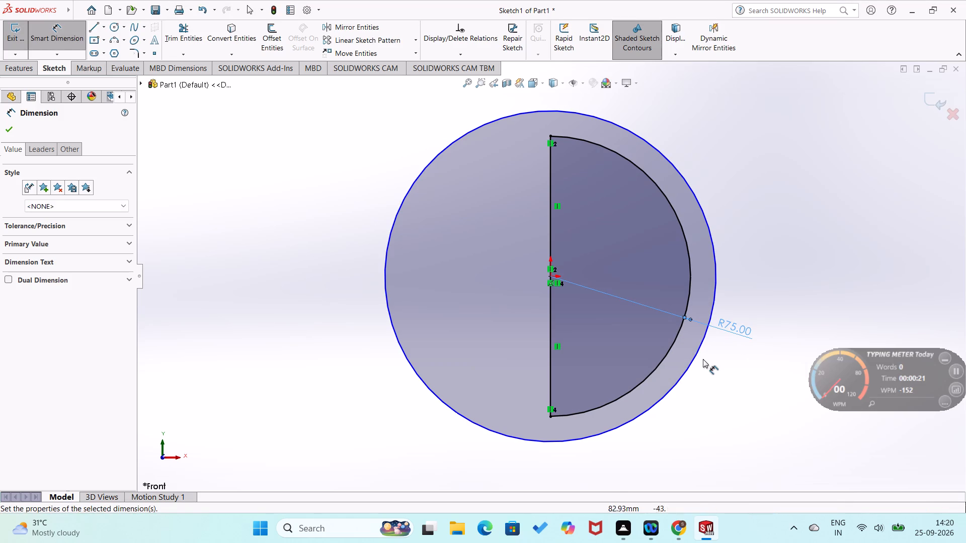
Dimension the outer circle with a diameter of 170 mm.
{"action": "left_click", "coordinate": [692, 364]}
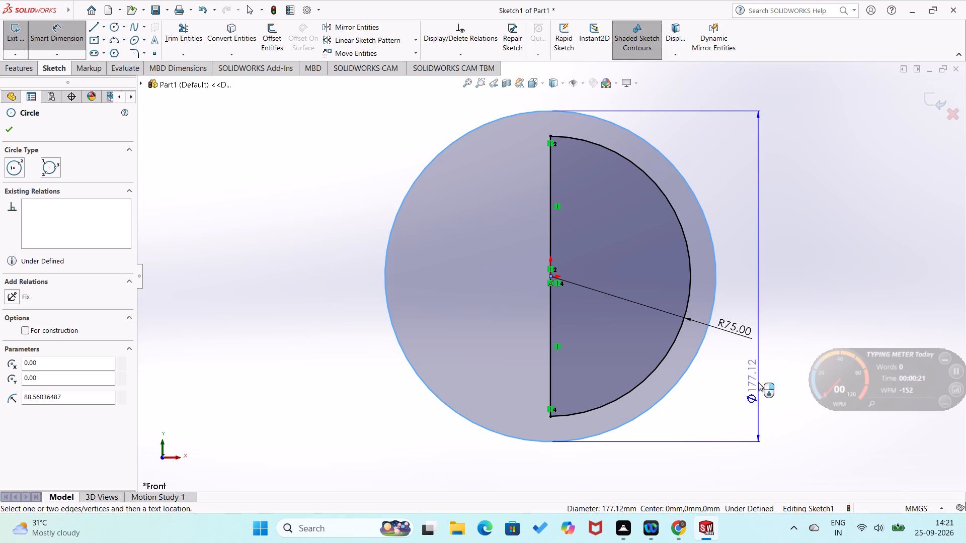
{"action": "left_click", "coordinate": [758, 382]}
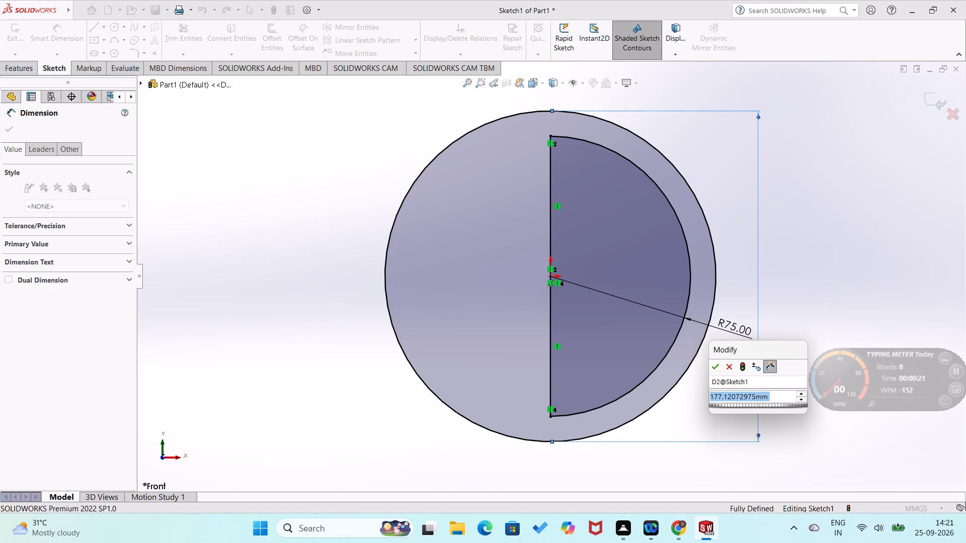
{"action": "type", "text": "170"}
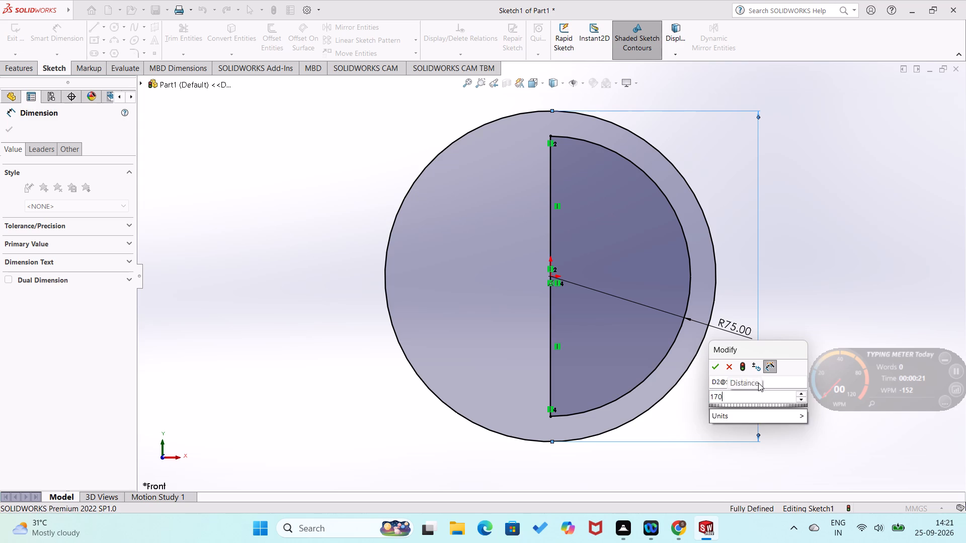
{"action": "key", "text": "Return"}
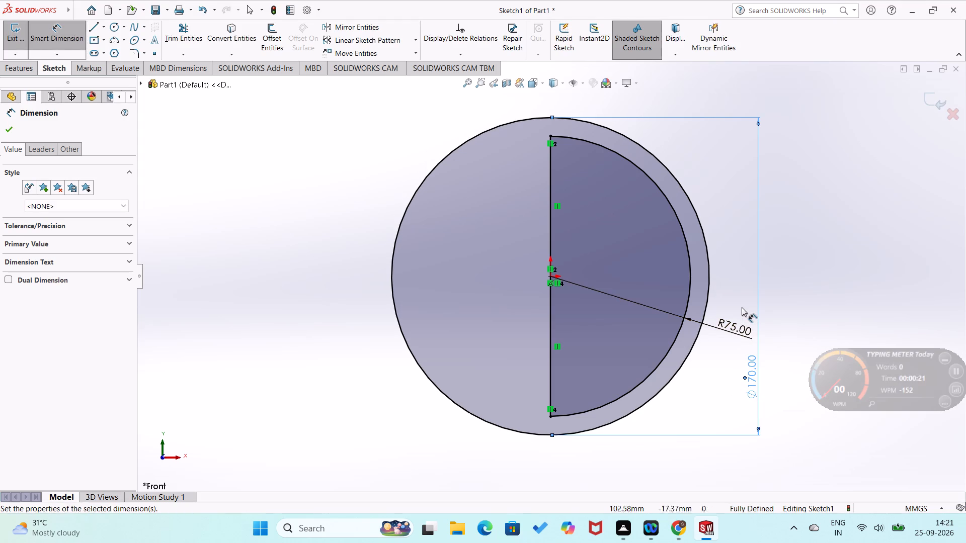
{"action": "left_click", "coordinate": [740, 300]}
Sketch 10 mm vertical lines joining the inner arc's top and bottom ends to the outer circle.
{"action": "right_click_drag", "start_coordinate": [804, 233], "coordinate": [666, 324]}
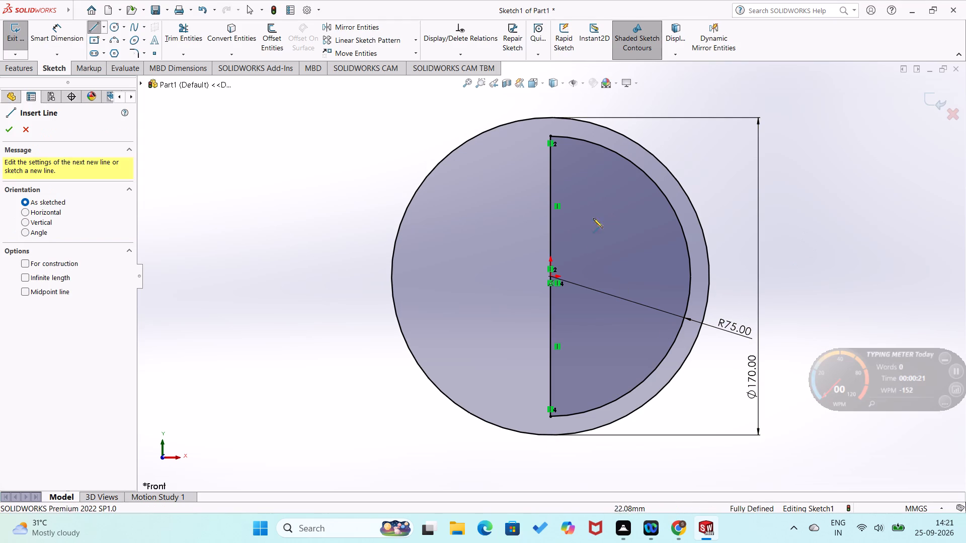
{"action": "left_click", "coordinate": [551, 135]}
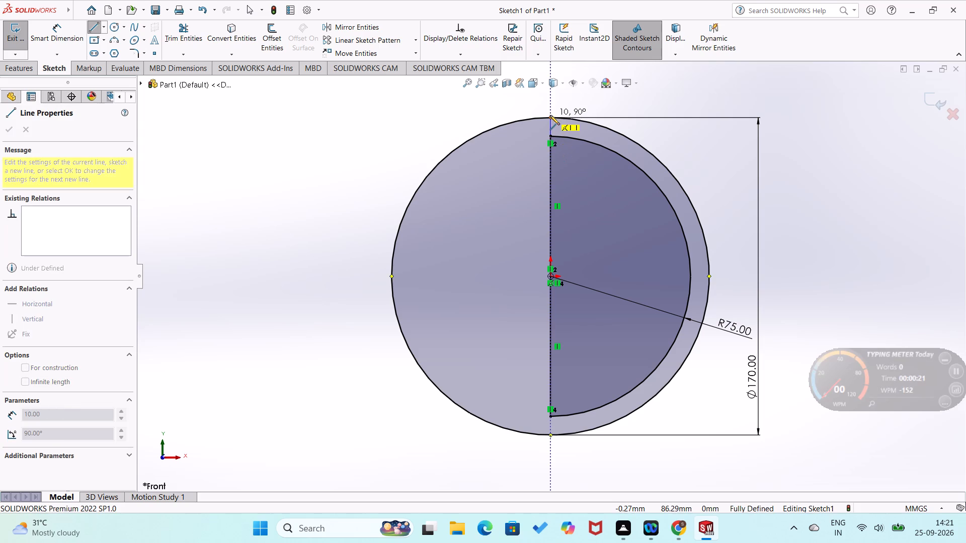
{"action": "left_click", "coordinate": [550, 115]}
{"action": "right_click_drag", "start_coordinate": [745, 170], "coordinate": [828, 110]}
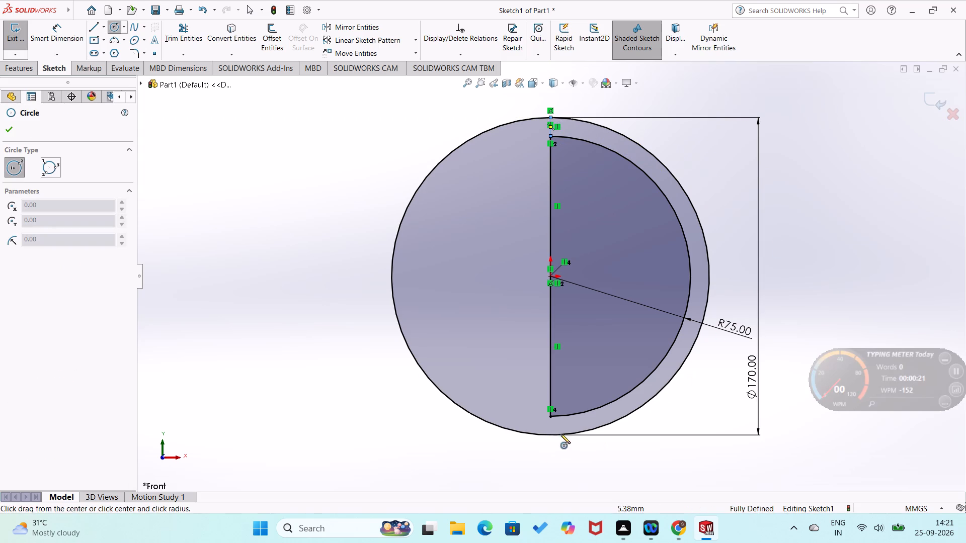
{"action": "right_click_drag", "start_coordinate": [462, 433], "coordinate": [307, 442]}
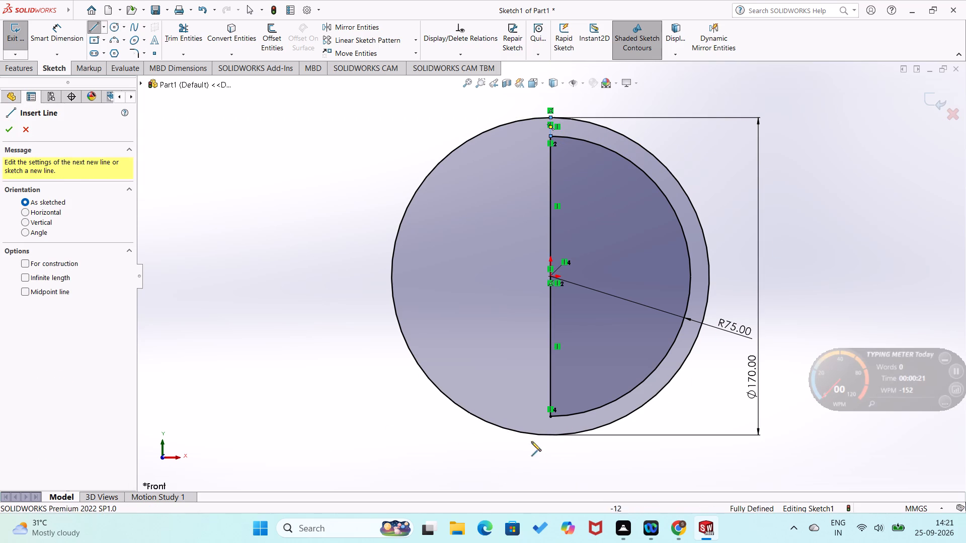
{"action": "left_click", "coordinate": [549, 418]}
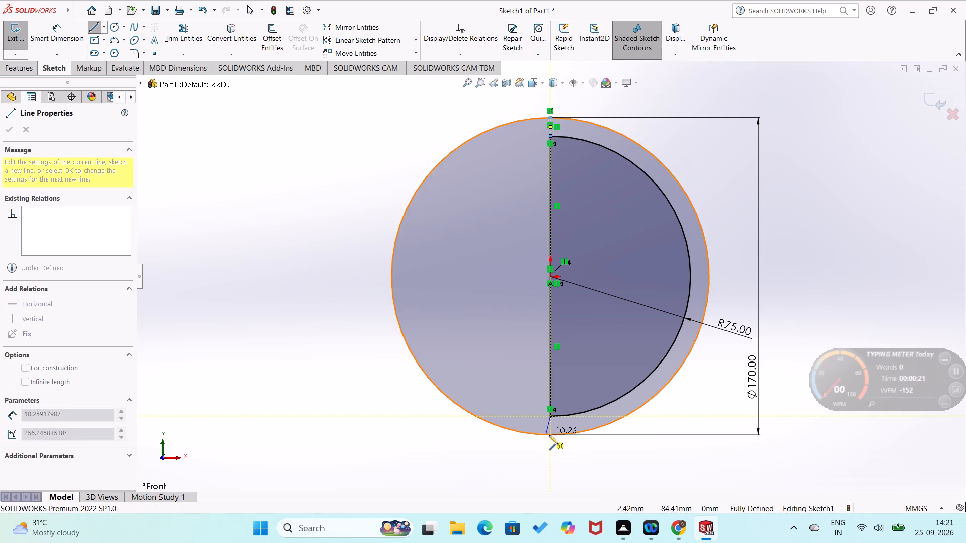
{"action": "left_click", "coordinate": [549, 435]}
{"action": "right_click_drag", "start_coordinate": [638, 492], "coordinate": [724, 362]}
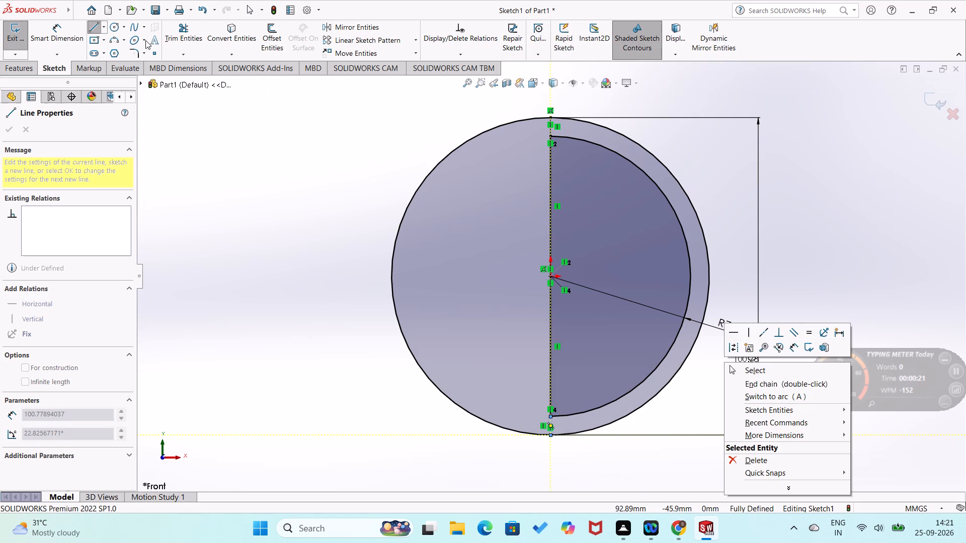
Trim away the left half of the outer circle.
{"action": "left_click_drag", "start_coordinate": [188, 44], "coordinate": [191, 53]}
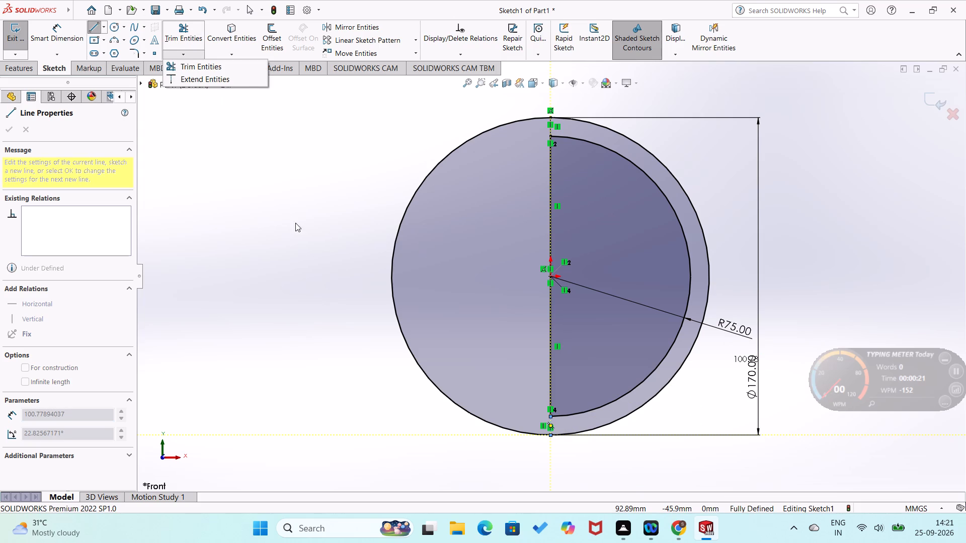
{"action": "left_click", "coordinate": [214, 68]}
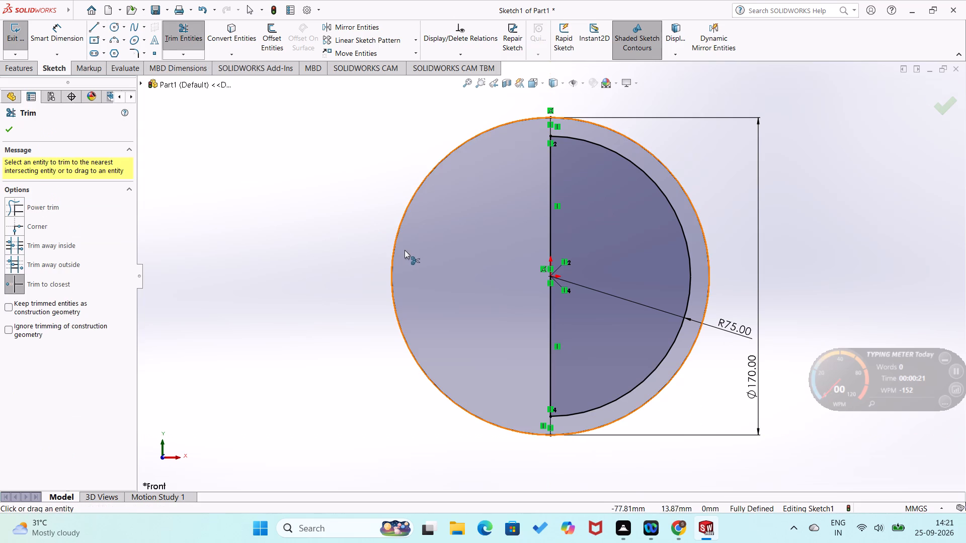
{"action": "left_click", "coordinate": [394, 245]}
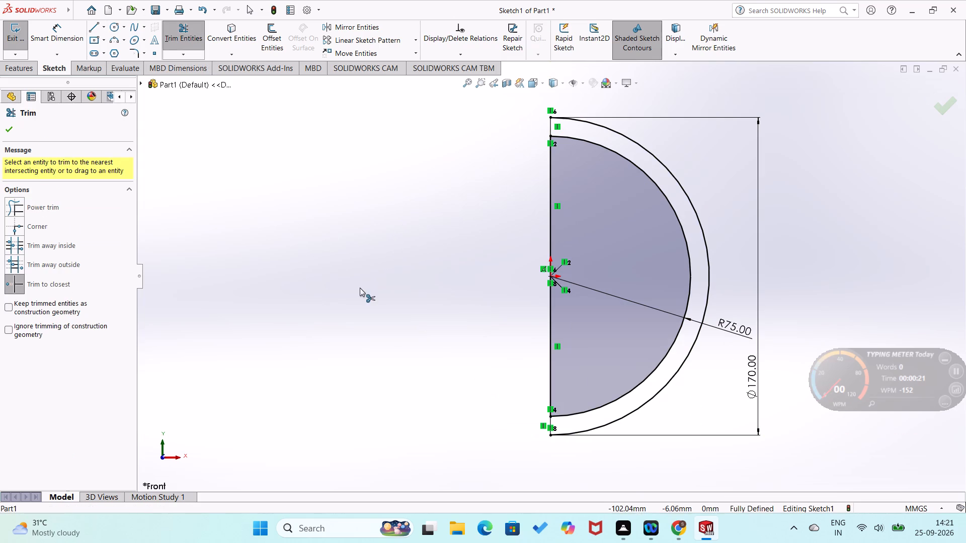
Trim away the short vertical line joining the inner and outer arcs at their upper ends.
{"action": "scroll", "coordinate": [514, 130], "scroll_direction": "down", "scroll_amount": 5}
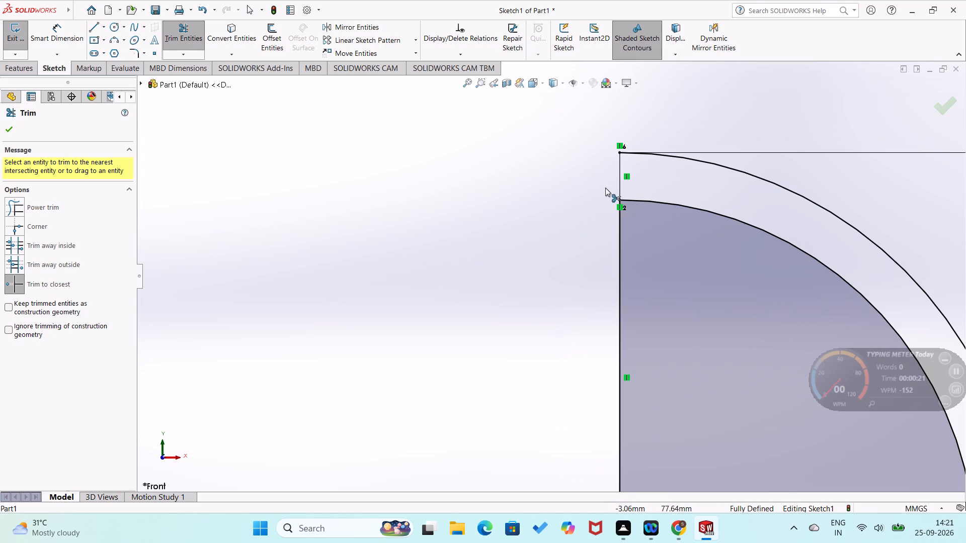
{"action": "left_click", "coordinate": [621, 184]}
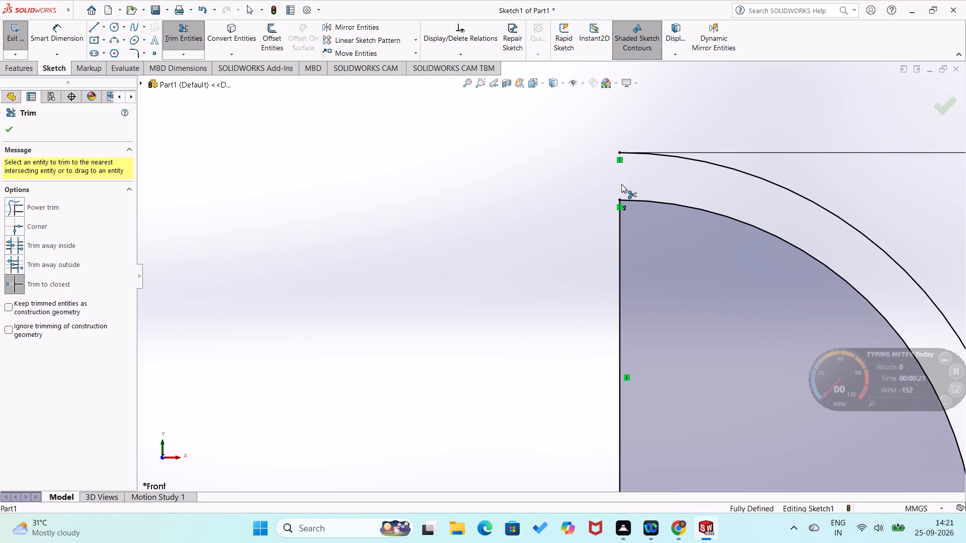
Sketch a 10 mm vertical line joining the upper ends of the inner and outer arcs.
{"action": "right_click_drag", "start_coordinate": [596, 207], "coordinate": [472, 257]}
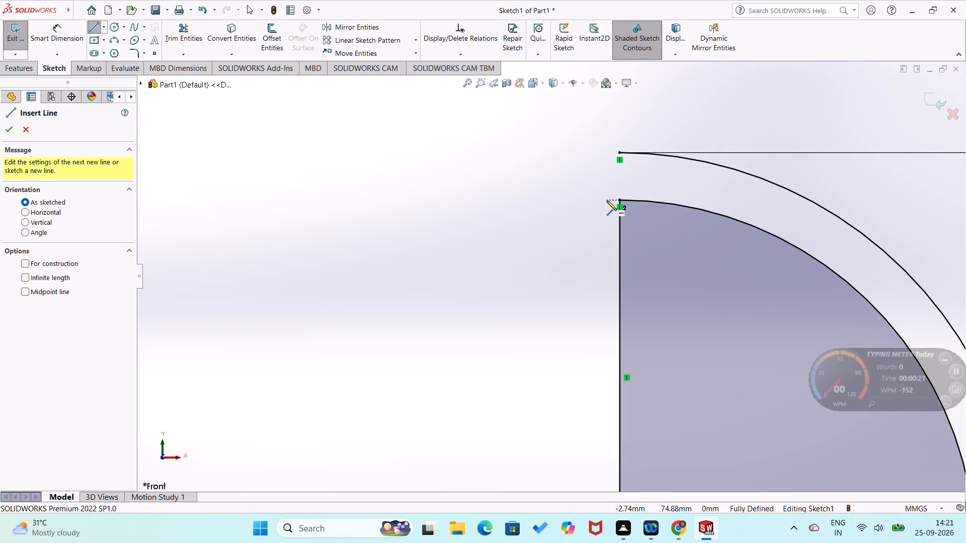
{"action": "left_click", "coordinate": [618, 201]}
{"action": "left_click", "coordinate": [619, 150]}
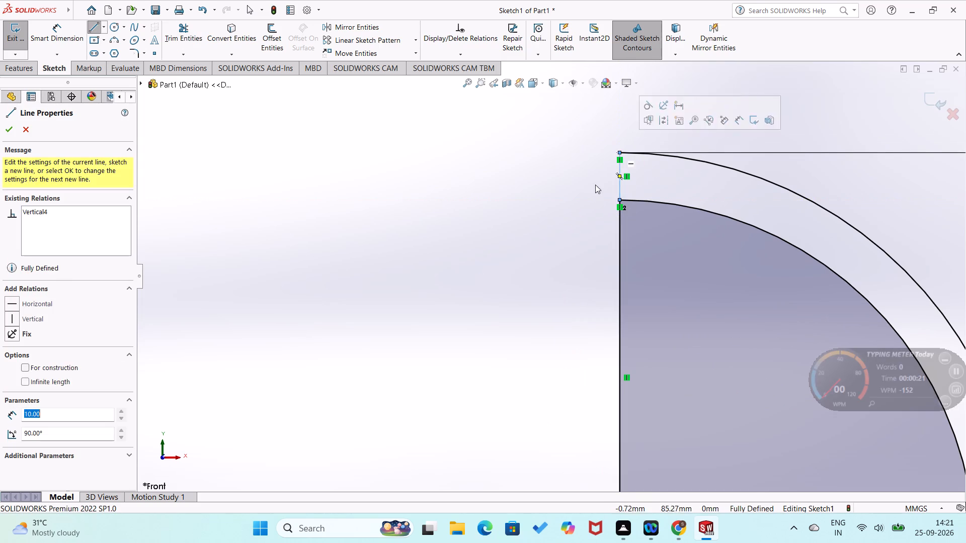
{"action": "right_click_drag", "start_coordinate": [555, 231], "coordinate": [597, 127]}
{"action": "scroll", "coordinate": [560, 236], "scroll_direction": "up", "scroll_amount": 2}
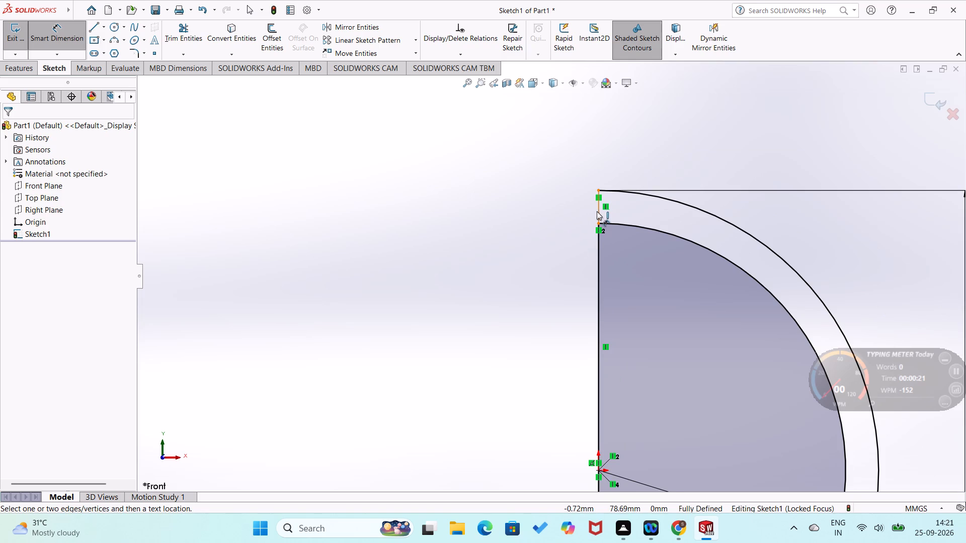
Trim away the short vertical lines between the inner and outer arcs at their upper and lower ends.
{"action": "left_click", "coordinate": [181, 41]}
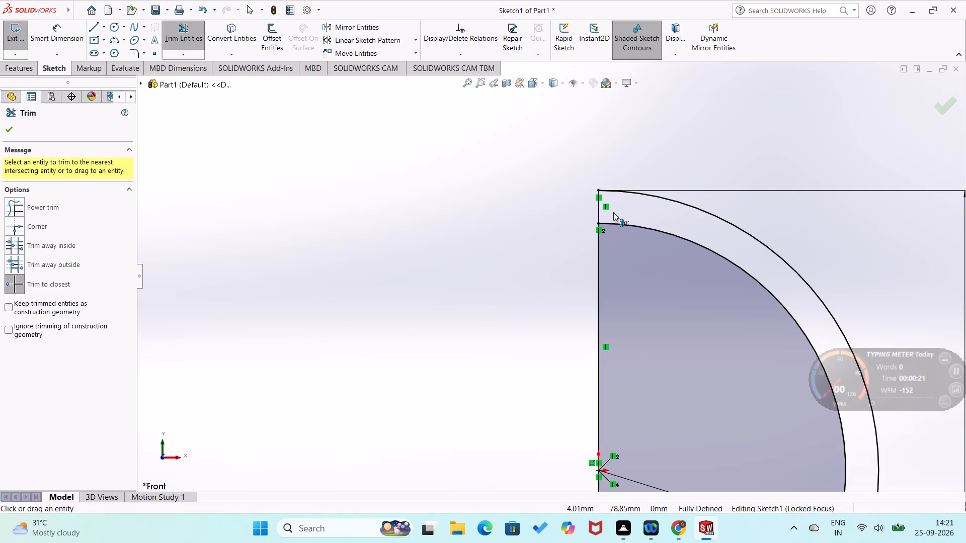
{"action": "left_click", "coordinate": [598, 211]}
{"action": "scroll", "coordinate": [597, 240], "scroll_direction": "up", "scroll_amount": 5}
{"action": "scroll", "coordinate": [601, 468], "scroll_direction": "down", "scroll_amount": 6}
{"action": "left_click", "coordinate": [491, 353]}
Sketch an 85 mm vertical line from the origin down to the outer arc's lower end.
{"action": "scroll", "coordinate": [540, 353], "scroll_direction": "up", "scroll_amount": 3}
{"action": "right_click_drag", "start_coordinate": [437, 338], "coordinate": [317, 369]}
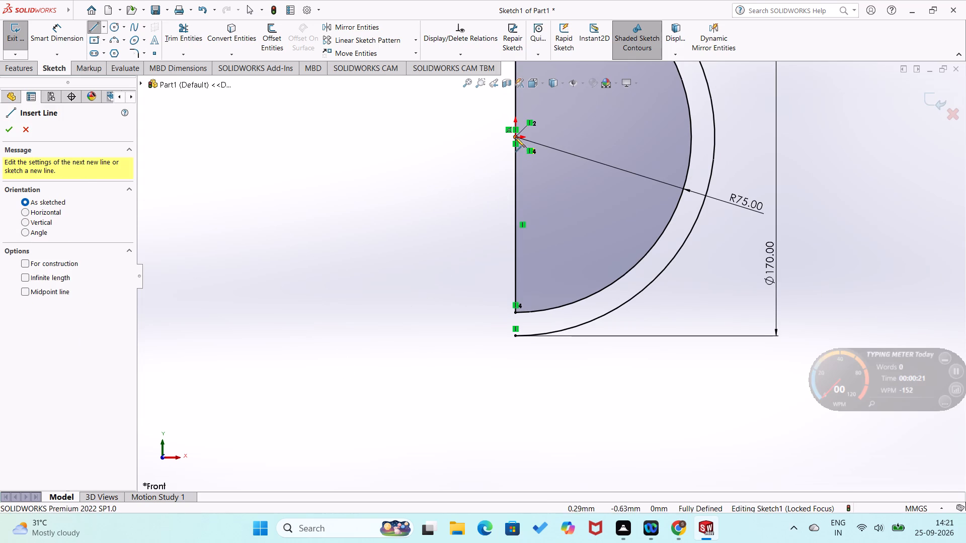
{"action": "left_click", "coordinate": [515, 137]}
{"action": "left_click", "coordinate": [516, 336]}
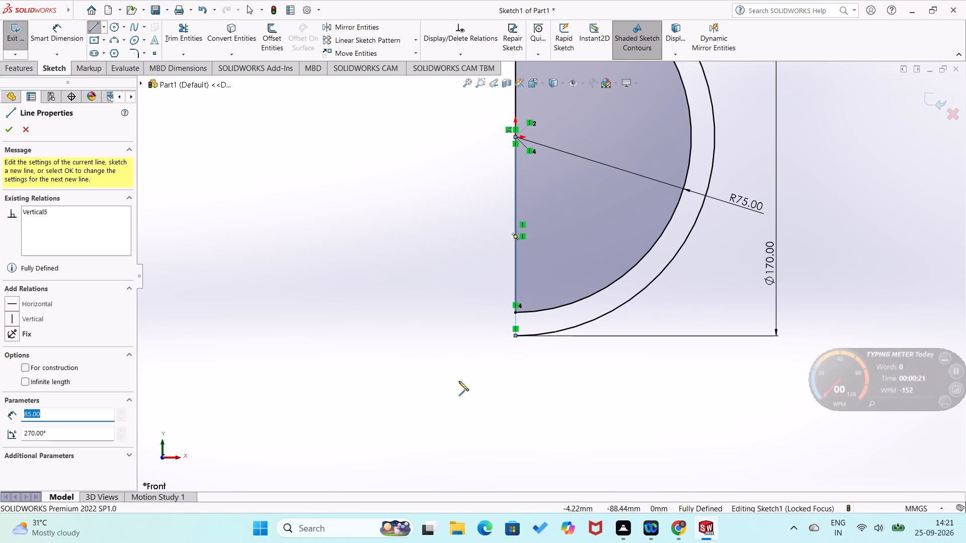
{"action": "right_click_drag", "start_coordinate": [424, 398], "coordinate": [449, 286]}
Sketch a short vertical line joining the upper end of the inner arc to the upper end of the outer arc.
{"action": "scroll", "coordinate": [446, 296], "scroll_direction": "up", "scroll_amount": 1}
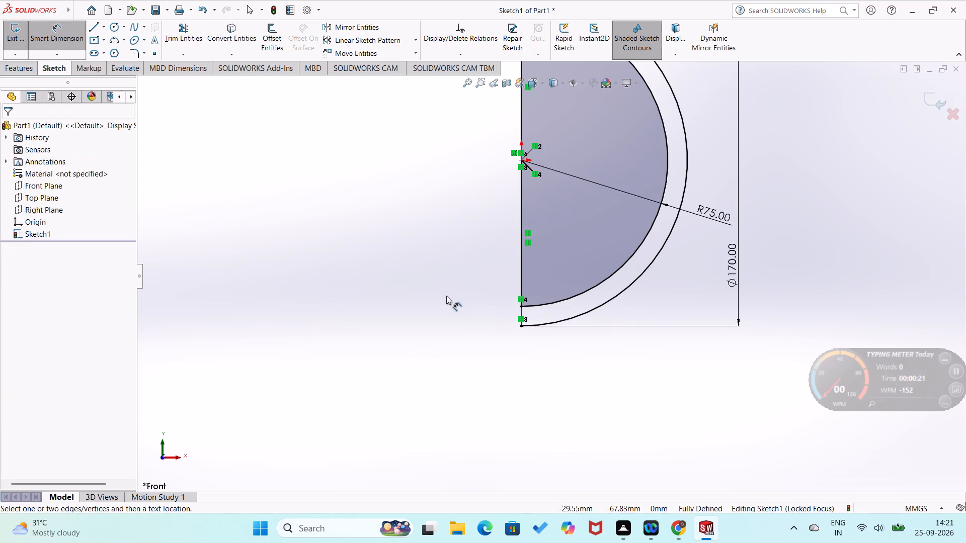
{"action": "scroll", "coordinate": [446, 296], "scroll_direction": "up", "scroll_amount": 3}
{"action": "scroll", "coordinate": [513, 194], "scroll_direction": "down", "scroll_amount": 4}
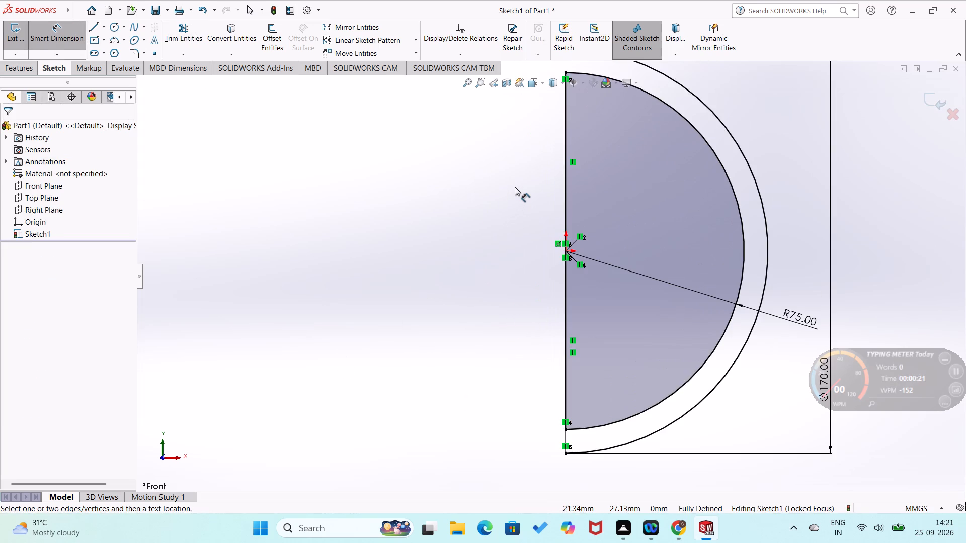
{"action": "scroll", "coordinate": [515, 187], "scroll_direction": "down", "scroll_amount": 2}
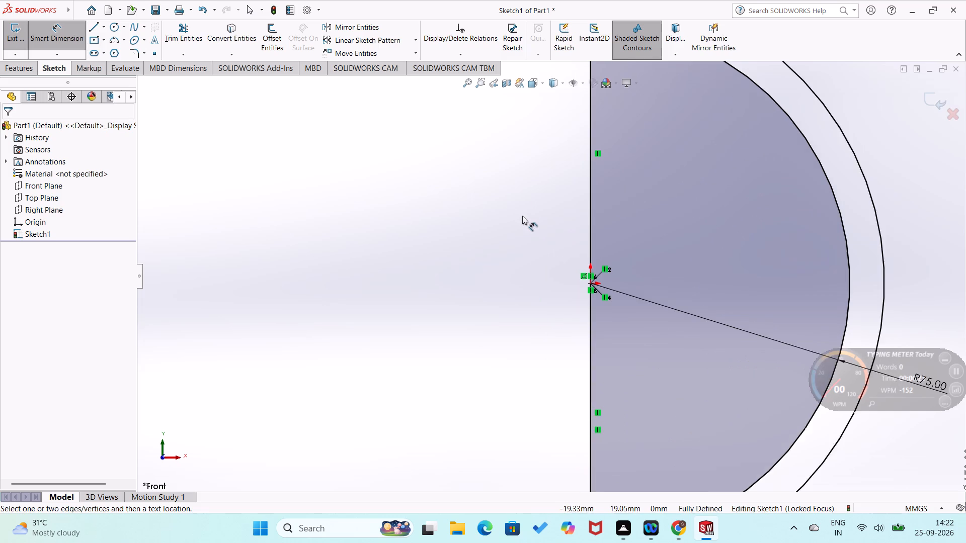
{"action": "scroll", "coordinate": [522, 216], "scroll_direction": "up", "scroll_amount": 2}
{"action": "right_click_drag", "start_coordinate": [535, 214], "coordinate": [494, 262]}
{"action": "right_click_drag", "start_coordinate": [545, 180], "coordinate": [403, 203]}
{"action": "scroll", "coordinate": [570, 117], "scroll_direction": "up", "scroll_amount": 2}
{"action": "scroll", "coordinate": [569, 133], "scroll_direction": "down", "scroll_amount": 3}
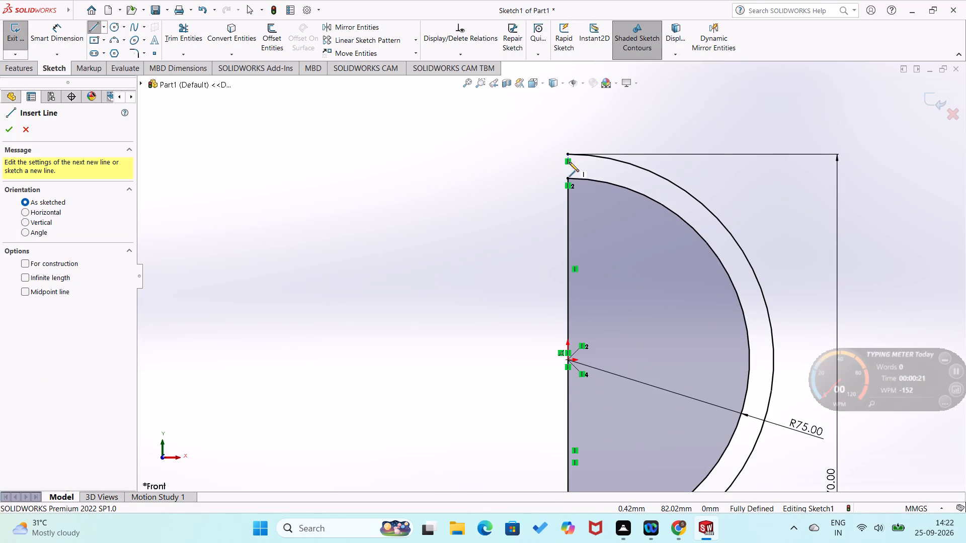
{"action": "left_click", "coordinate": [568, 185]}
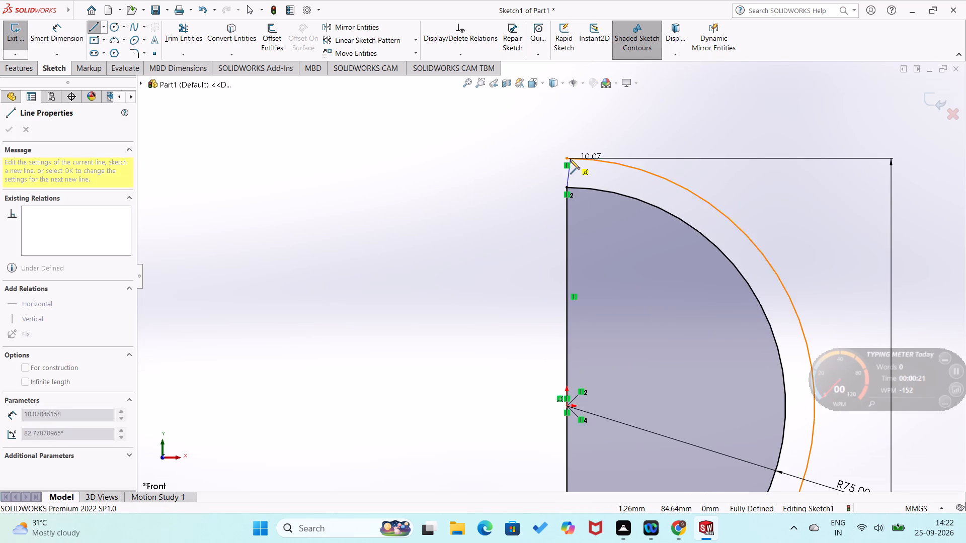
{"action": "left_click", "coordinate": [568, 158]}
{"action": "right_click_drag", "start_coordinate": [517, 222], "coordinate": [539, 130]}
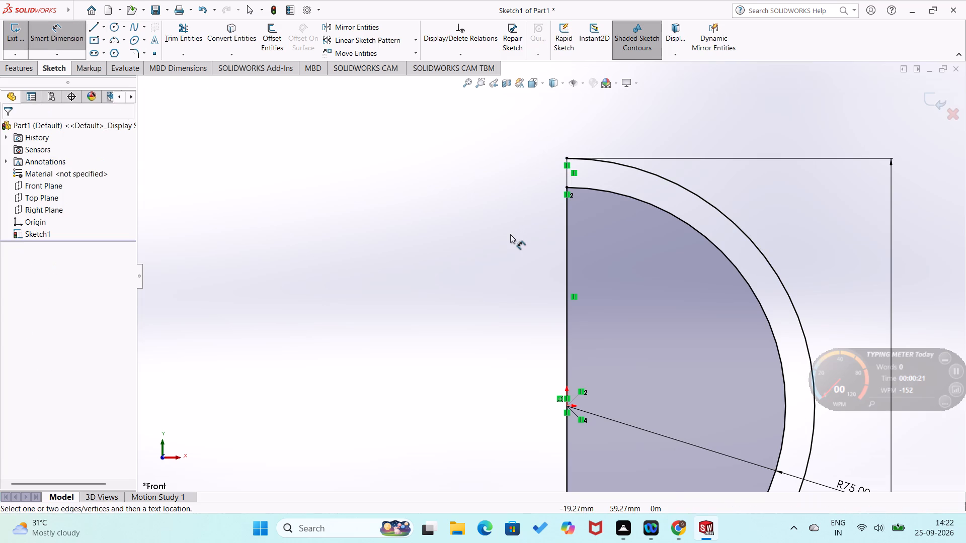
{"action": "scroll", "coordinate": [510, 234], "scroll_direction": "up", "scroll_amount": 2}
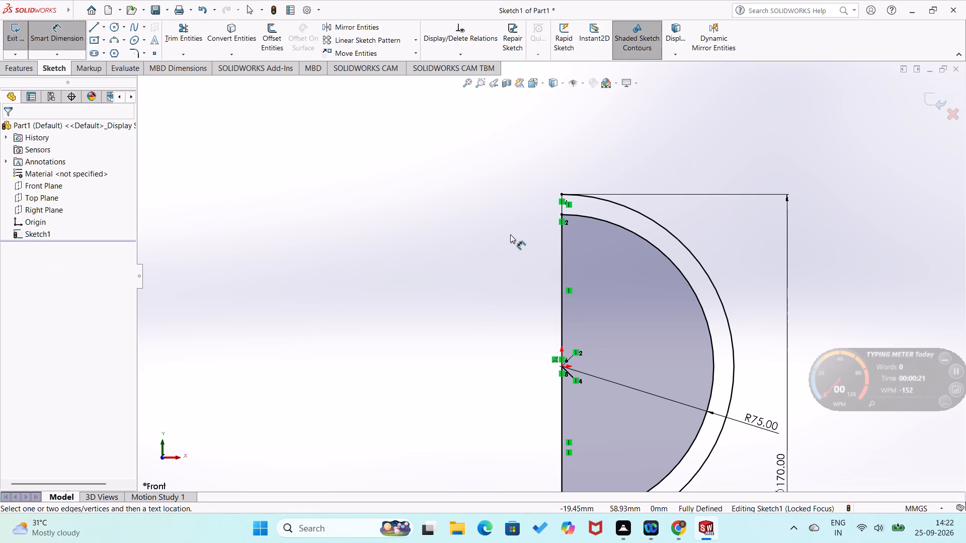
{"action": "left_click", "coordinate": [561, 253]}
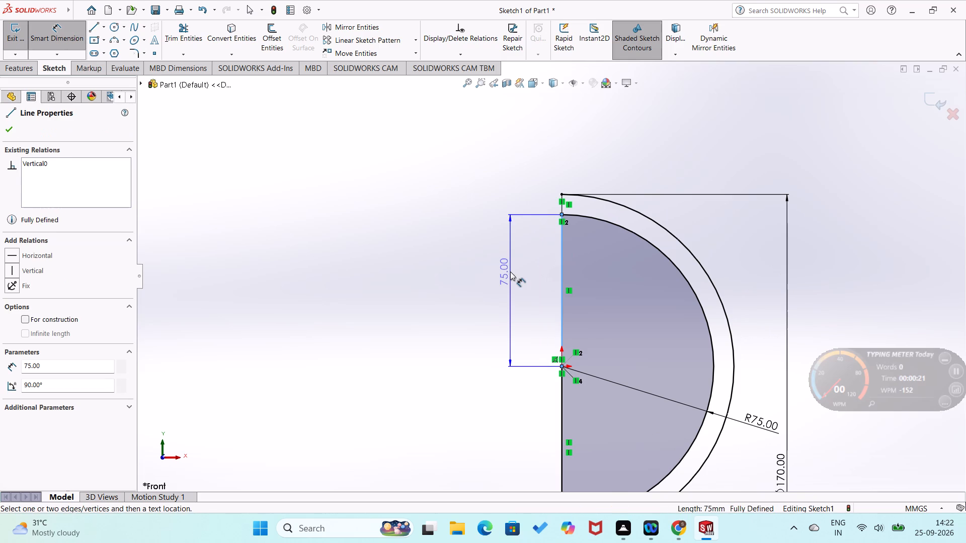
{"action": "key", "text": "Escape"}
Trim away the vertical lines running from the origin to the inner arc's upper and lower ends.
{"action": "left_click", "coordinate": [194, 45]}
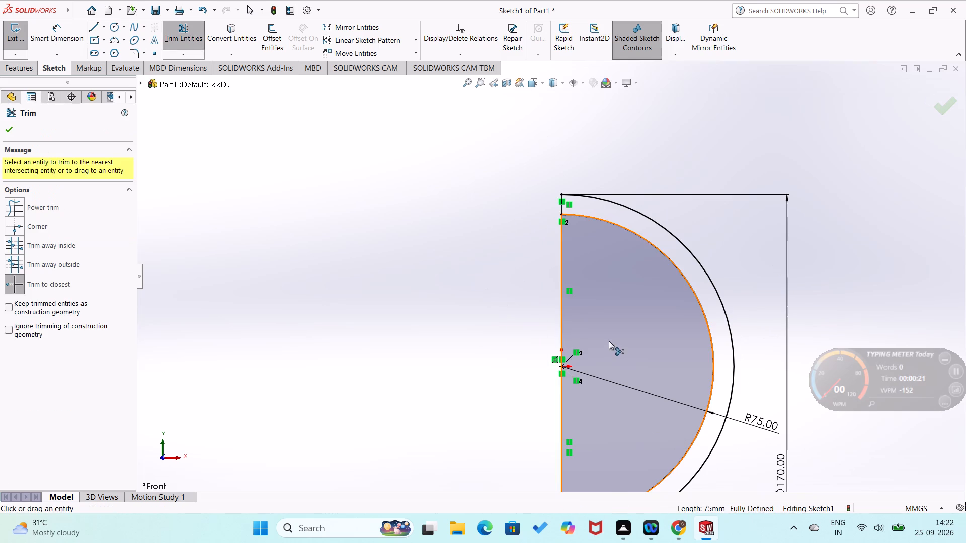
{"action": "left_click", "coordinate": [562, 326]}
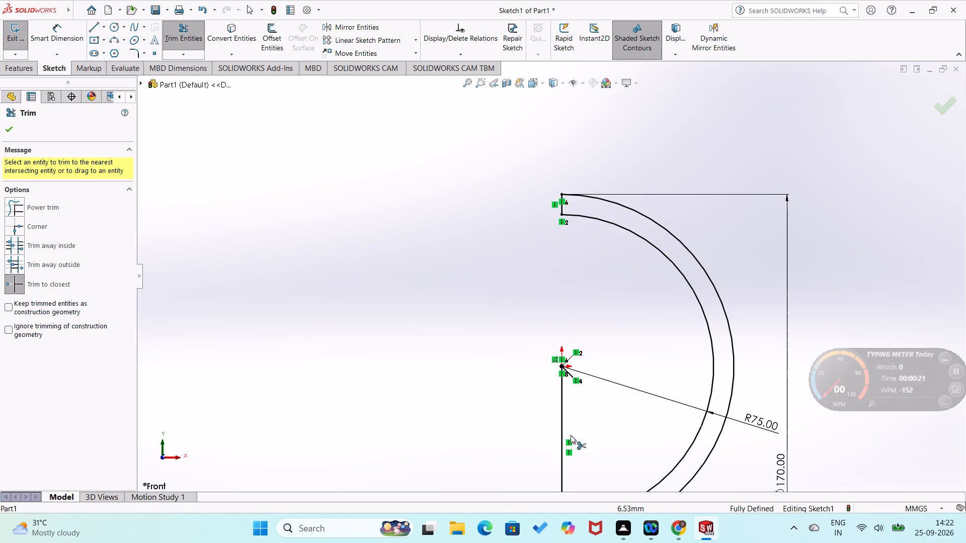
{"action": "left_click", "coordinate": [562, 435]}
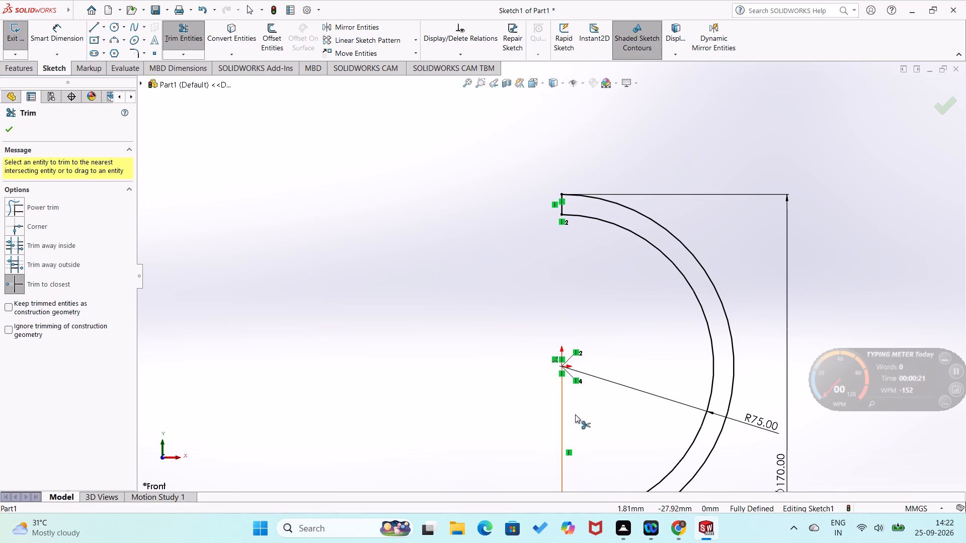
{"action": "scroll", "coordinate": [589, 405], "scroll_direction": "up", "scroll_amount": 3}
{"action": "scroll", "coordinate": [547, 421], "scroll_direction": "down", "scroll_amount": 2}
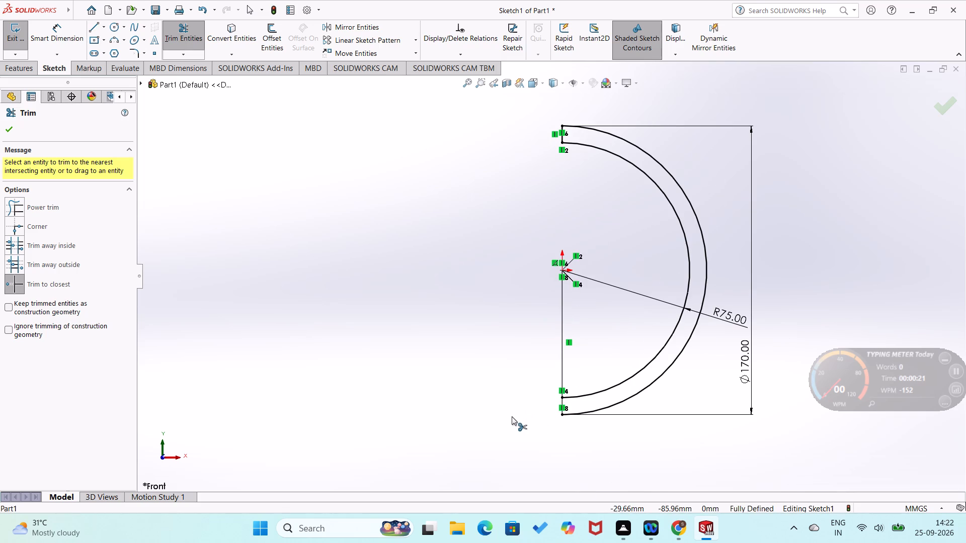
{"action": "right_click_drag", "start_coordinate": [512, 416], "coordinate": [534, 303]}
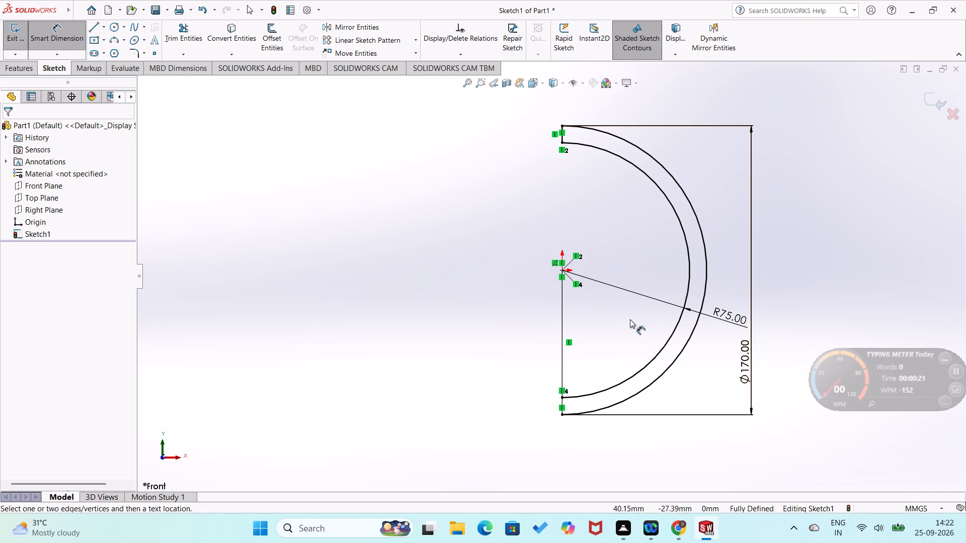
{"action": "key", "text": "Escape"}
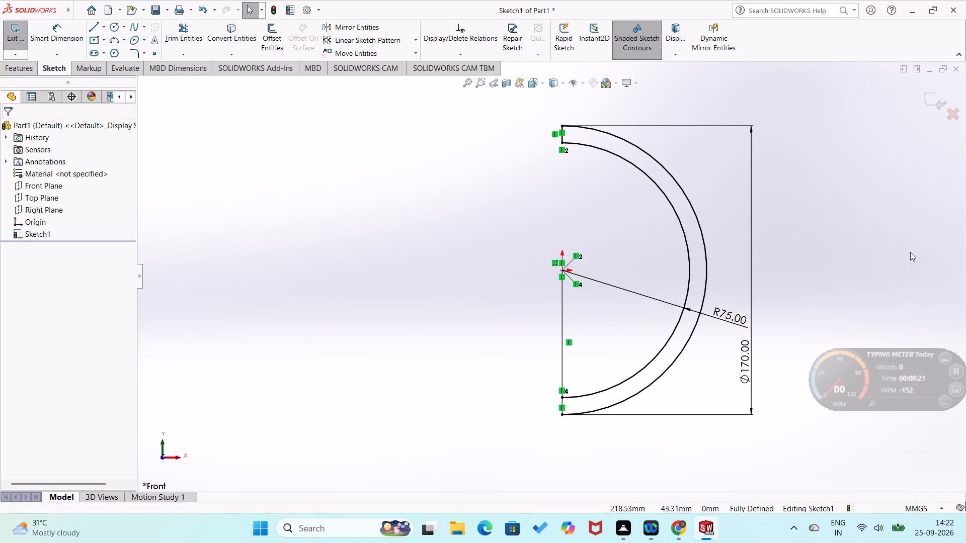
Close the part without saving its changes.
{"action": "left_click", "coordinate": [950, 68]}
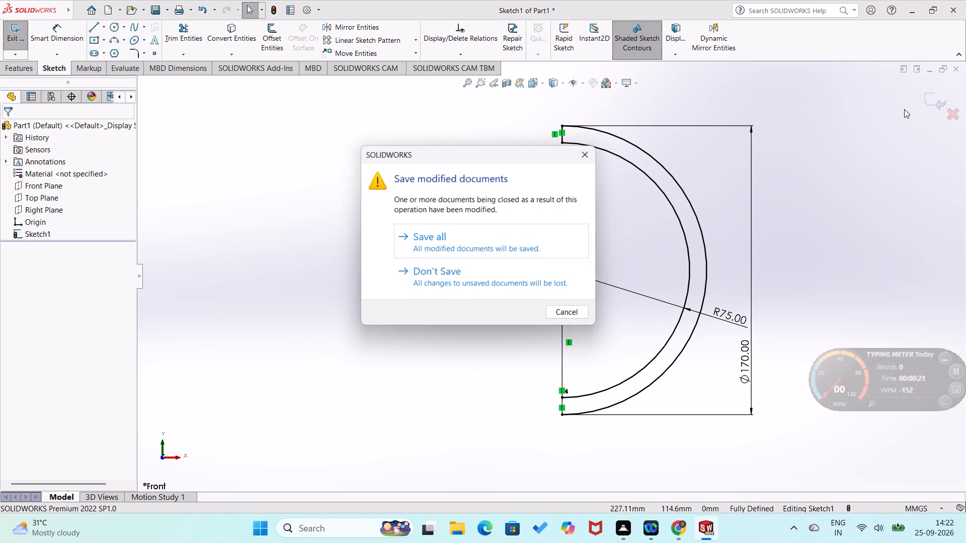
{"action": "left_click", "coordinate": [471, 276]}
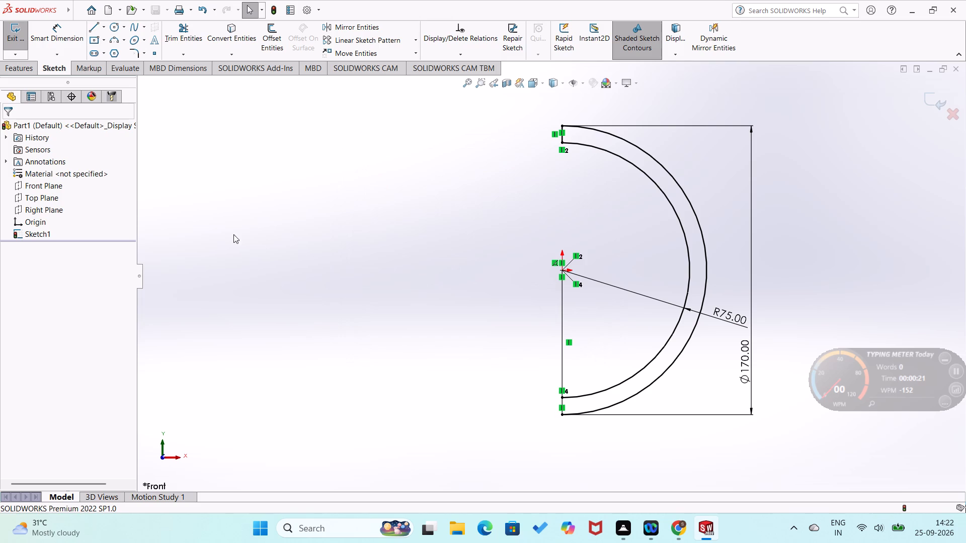
Create a new part and open a sketch on its Front Plane.
{"action": "left_click", "coordinate": [92, 10]}
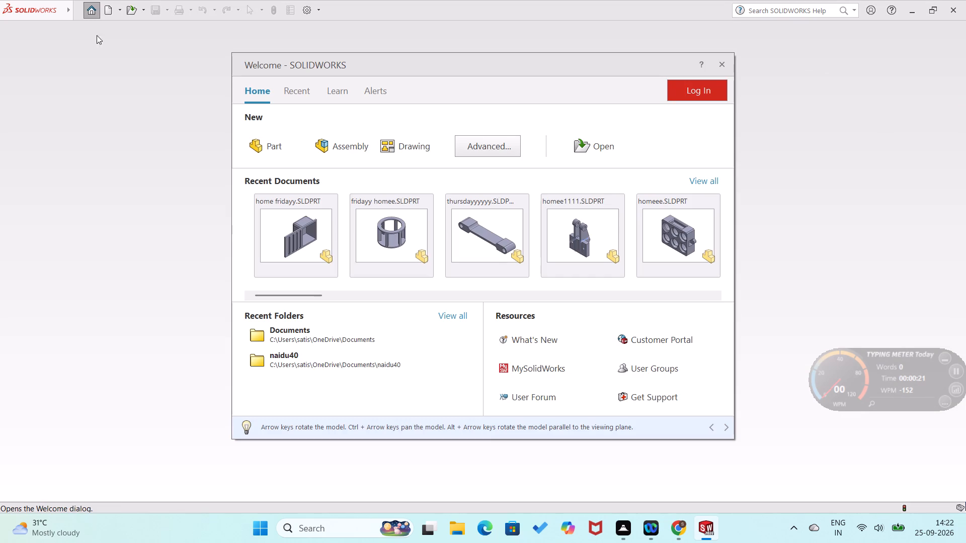
{"action": "left_click", "coordinate": [282, 137]}
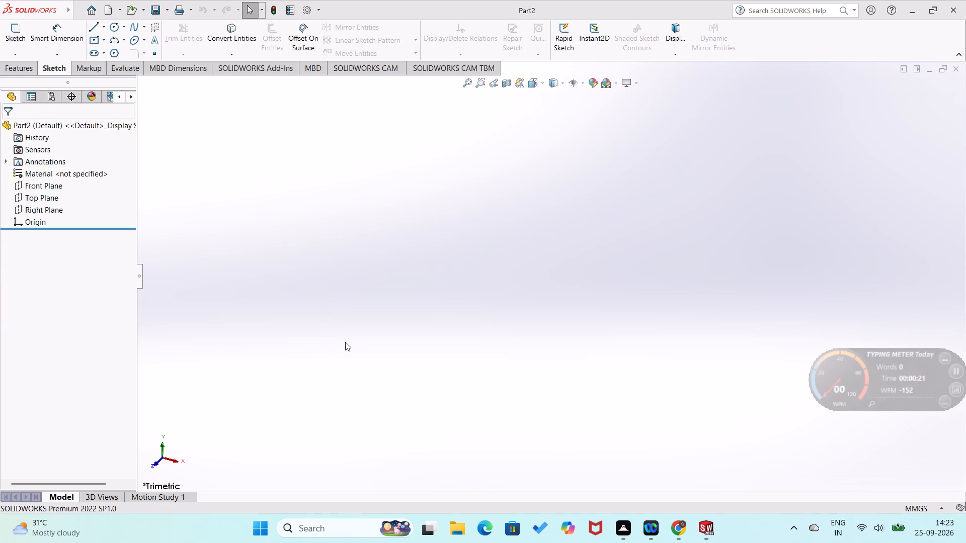
{"action": "left_click", "coordinate": [40, 182]}
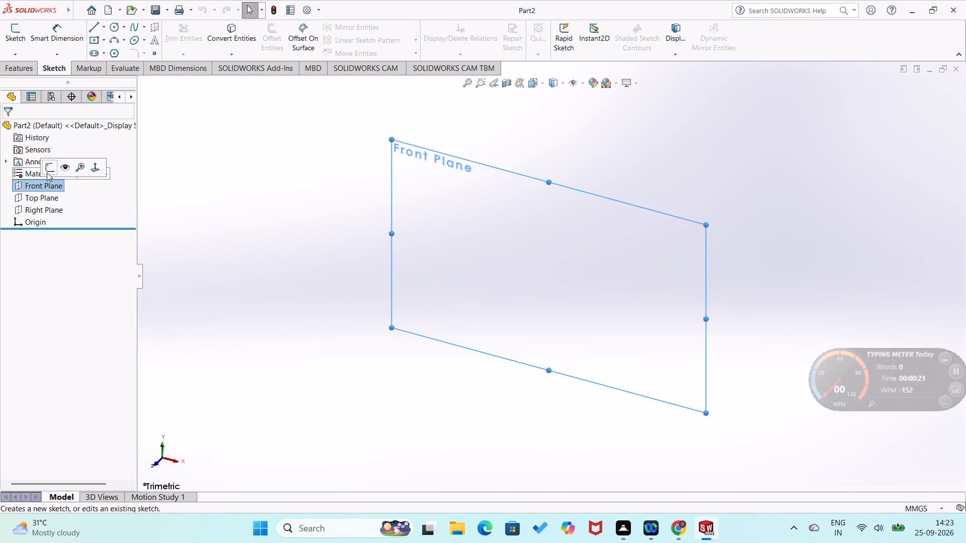
{"action": "left_click", "coordinate": [47, 172]}
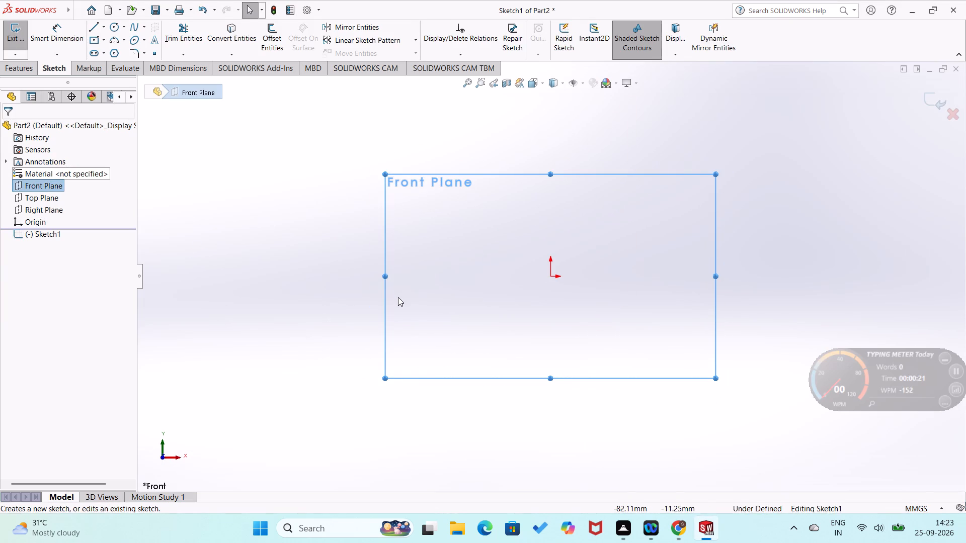
Sketch a circle centred on the origin with a radius of about 61 mm.
{"action": "right_click_drag", "start_coordinate": [501, 297], "coordinate": [397, 325]}
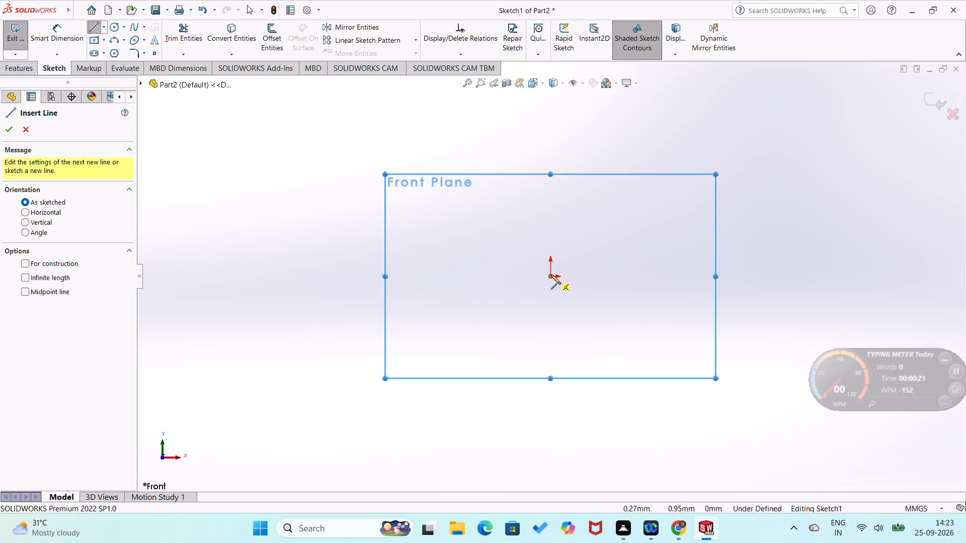
{"action": "right_click_drag", "start_coordinate": [540, 286], "coordinate": [676, 314]}
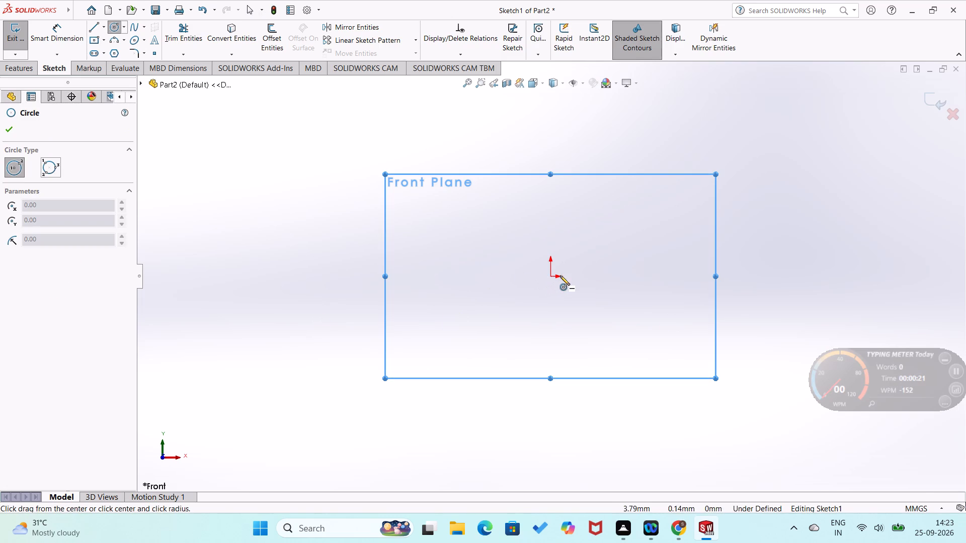
{"action": "left_click", "coordinate": [550, 279]}
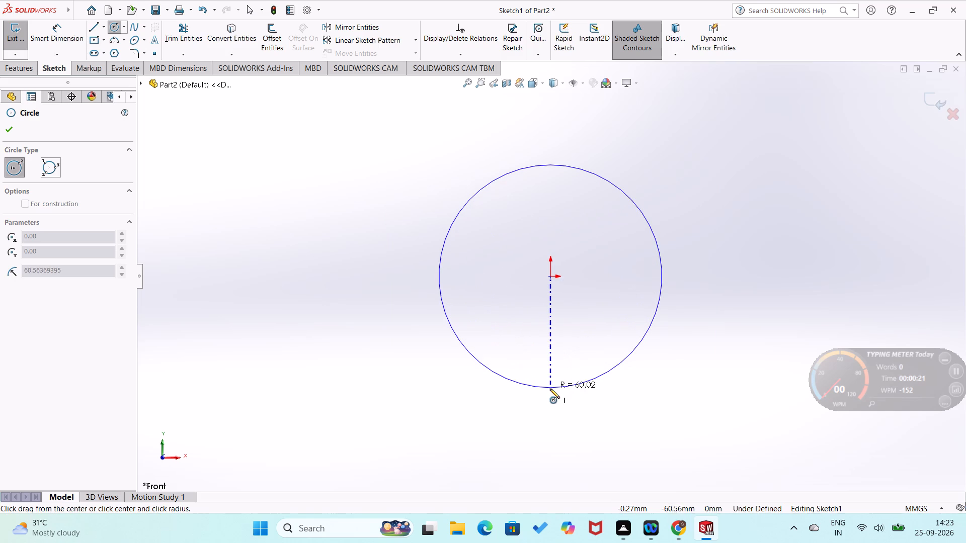
{"action": "left_click", "coordinate": [550, 389]}
{"action": "right_click_drag", "start_coordinate": [566, 391], "coordinate": [616, 283]}
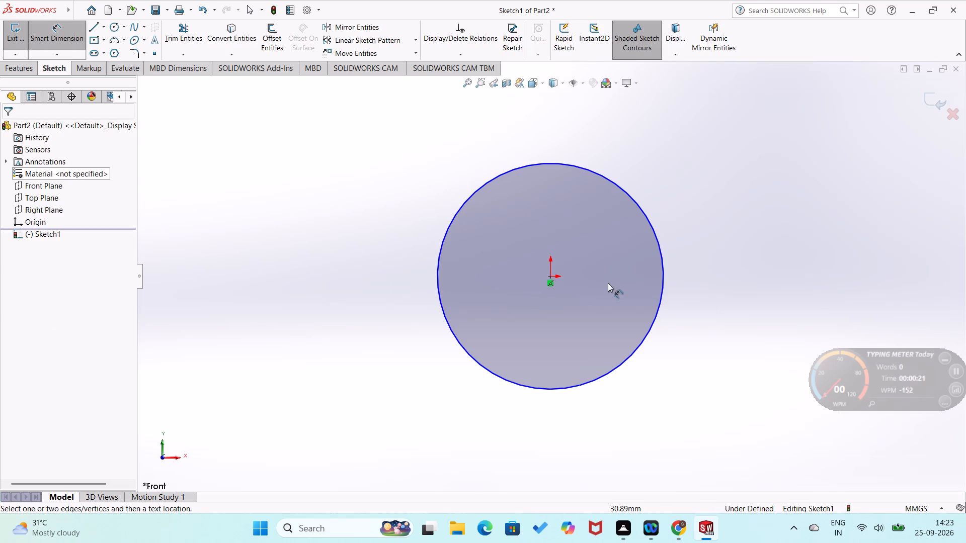
Sketch vertical lines from the origin to the circle's top point and from there down to its bottom point.
{"action": "right_click_drag", "start_coordinate": [548, 292], "coordinate": [418, 361]}
{"action": "left_click", "coordinate": [548, 278]}
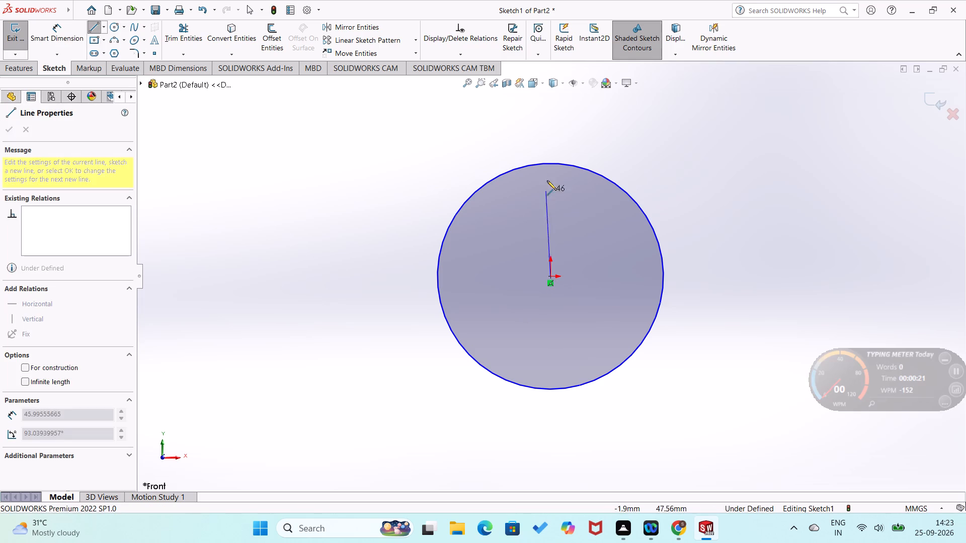
{"action": "left_click", "coordinate": [550, 164]}
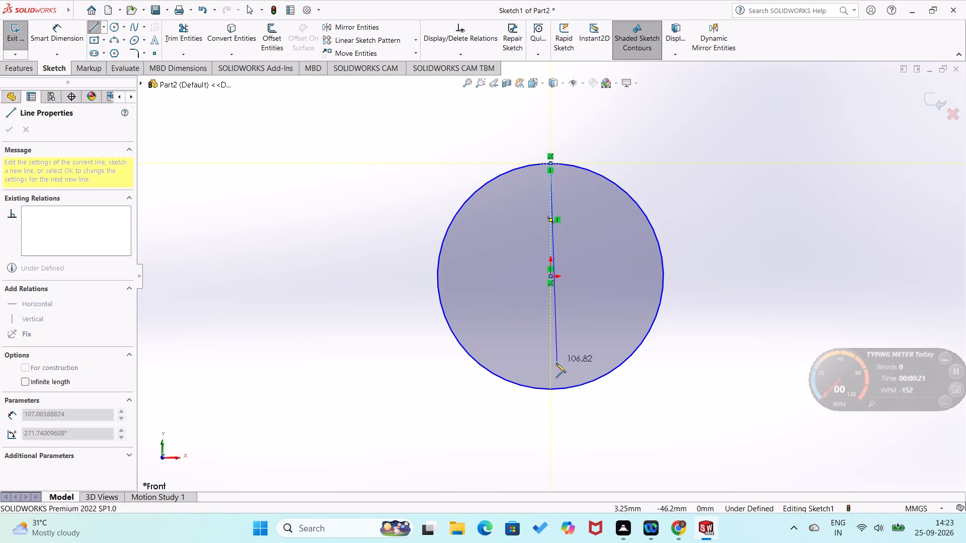
{"action": "left_click", "coordinate": [551, 389]}
{"action": "right_click_drag", "start_coordinate": [564, 420], "coordinate": [607, 270]}
Trim away the left half of the circle.
{"action": "left_click", "coordinate": [170, 47]}
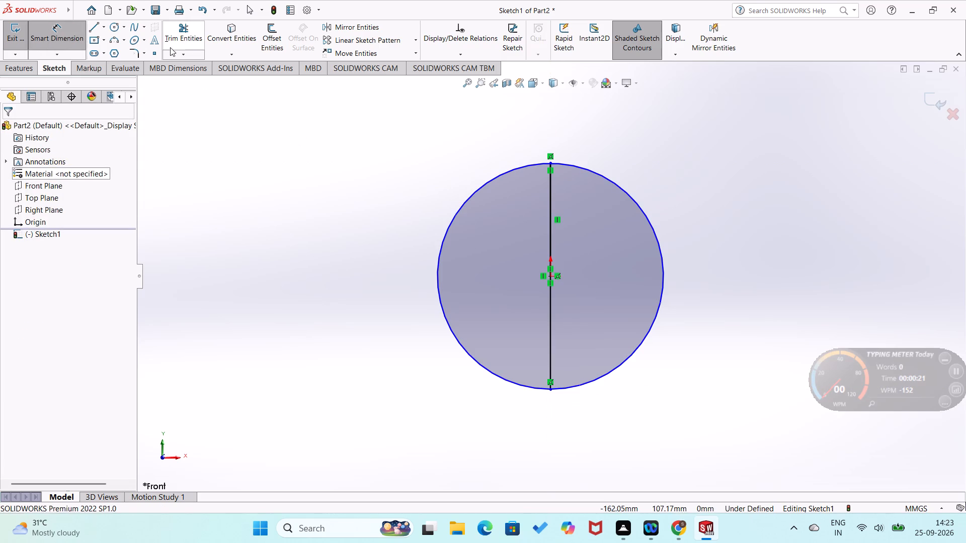
{"action": "left_click", "coordinate": [446, 230]}
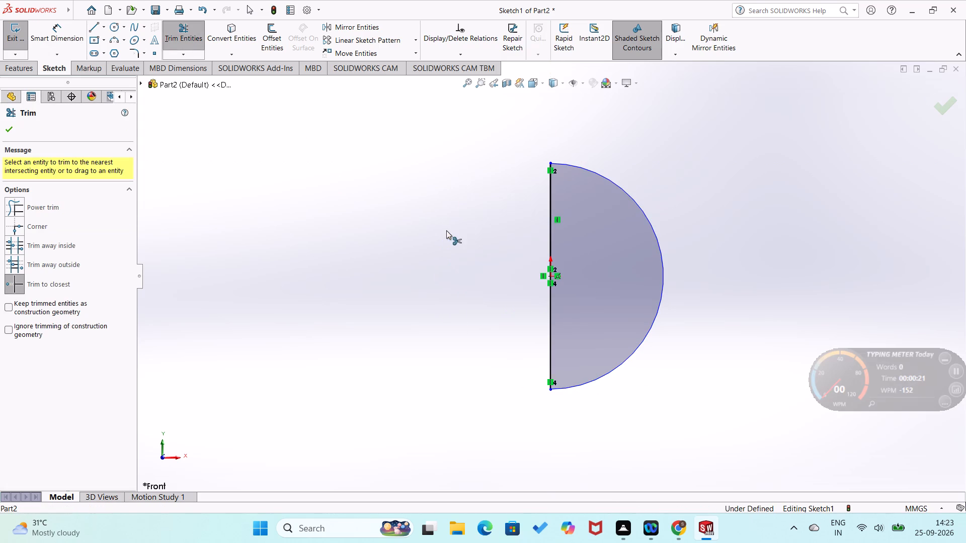
Undo the trim of the circle and both vertical lines.
{"action": "right_click_drag", "start_coordinate": [451, 257], "coordinate": [326, 305]}
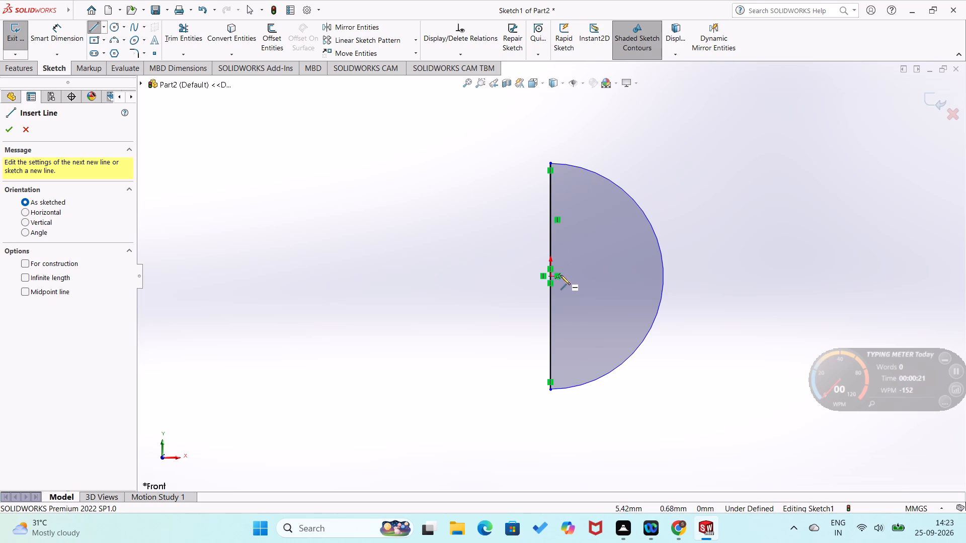
{"action": "key", "text": "ctrl+z"}
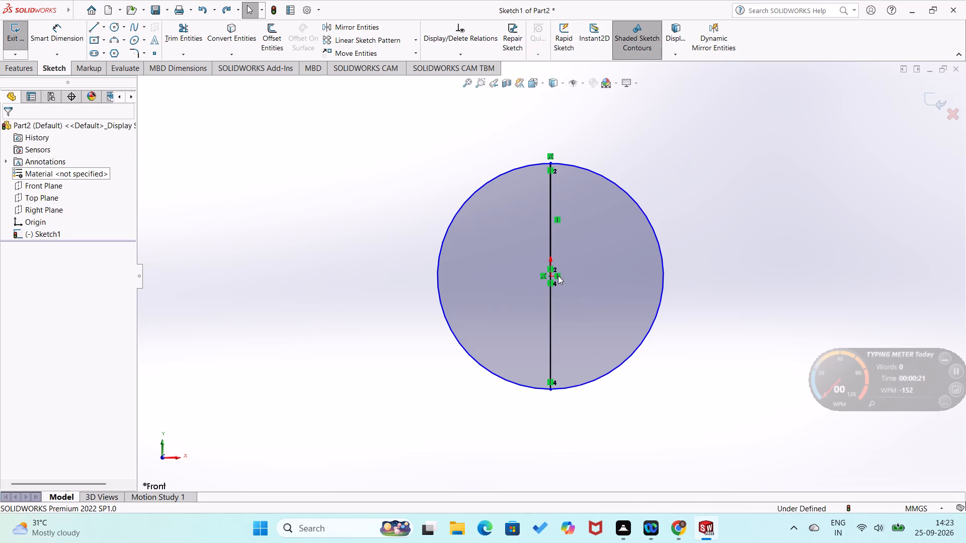
{"action": "key", "text": "ctrl+z"}
{"action": "key", "text": "ctrl+z"}
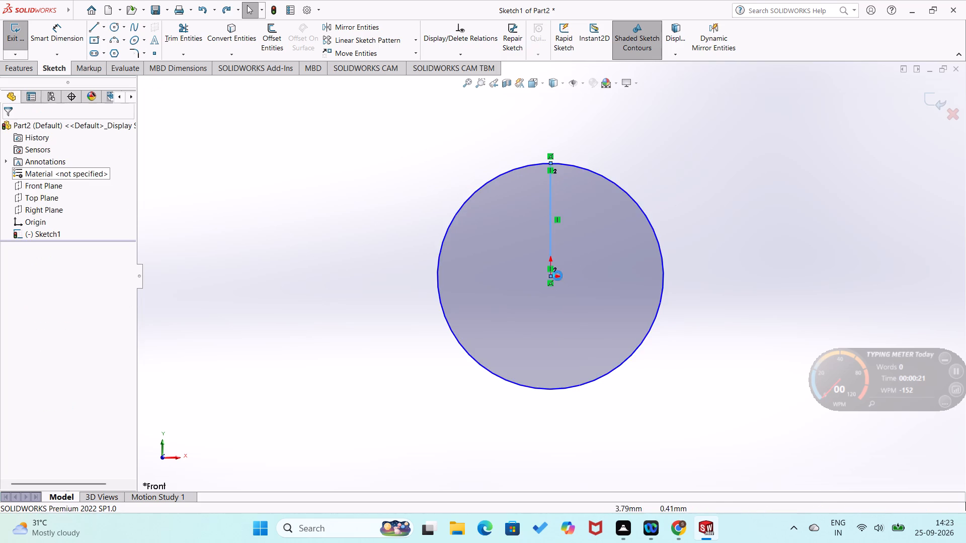
Sketch a vertical line from the origin up past the circle and dimension its length as 75 mm.
{"action": "right_click_drag", "start_coordinate": [379, 299], "coordinate": [207, 333]}
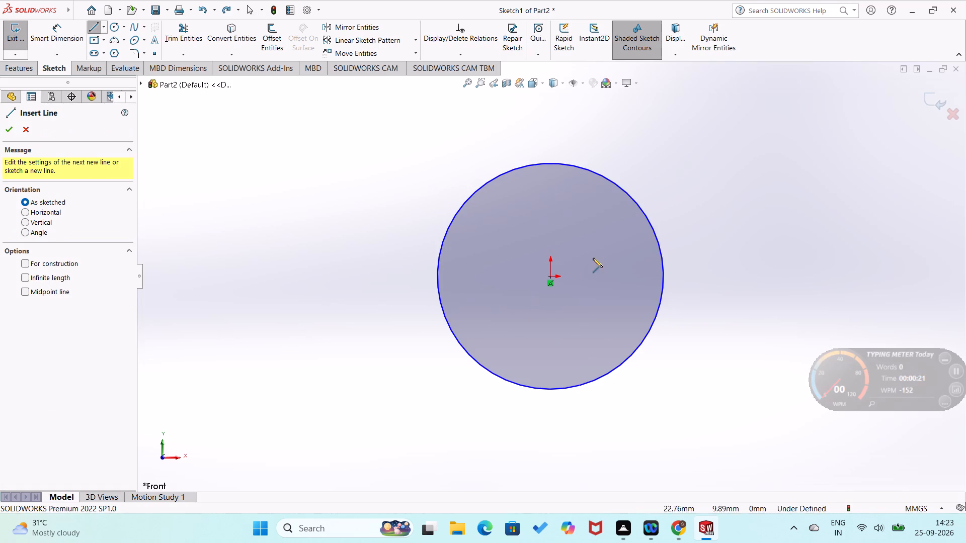
{"action": "left_click", "coordinate": [549, 277]}
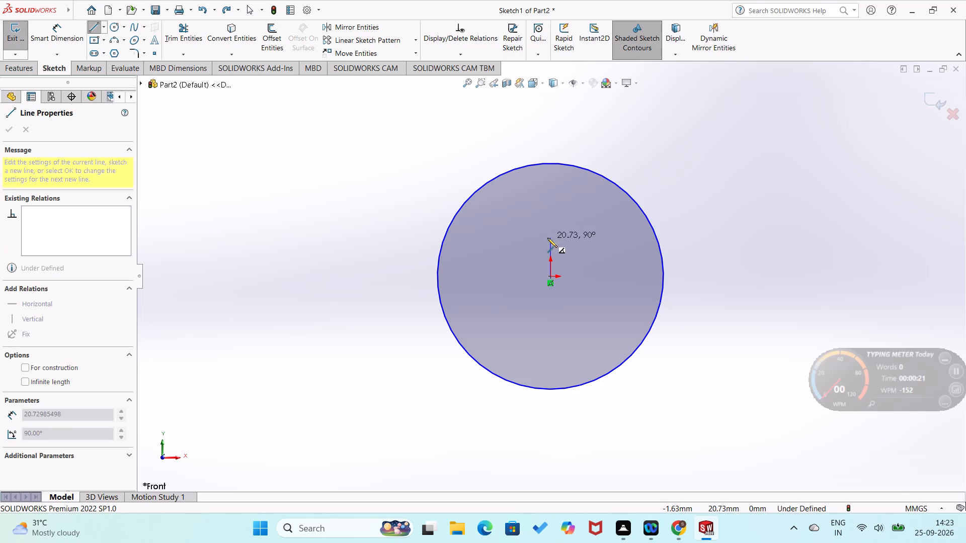
{"action": "left_click", "coordinate": [551, 138]}
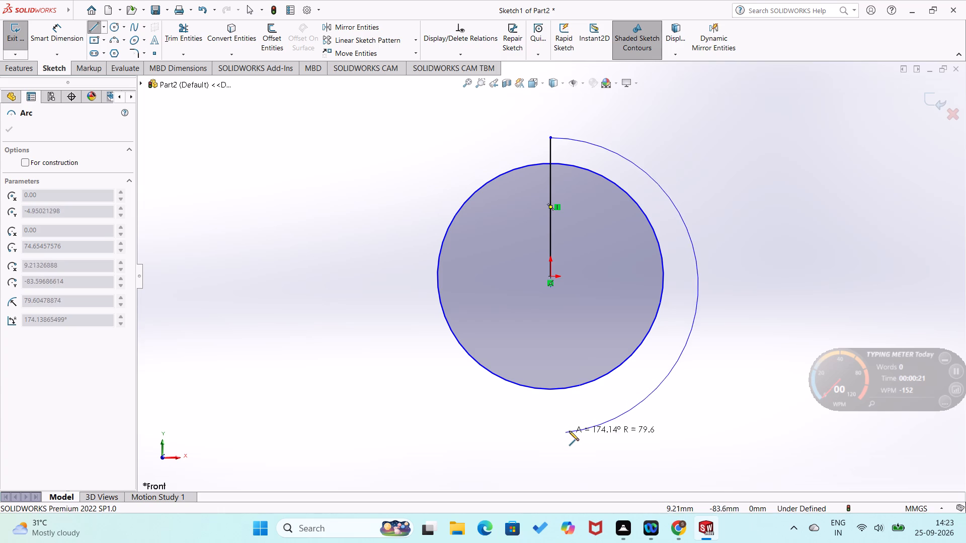
{"action": "key", "text": "Escape"}
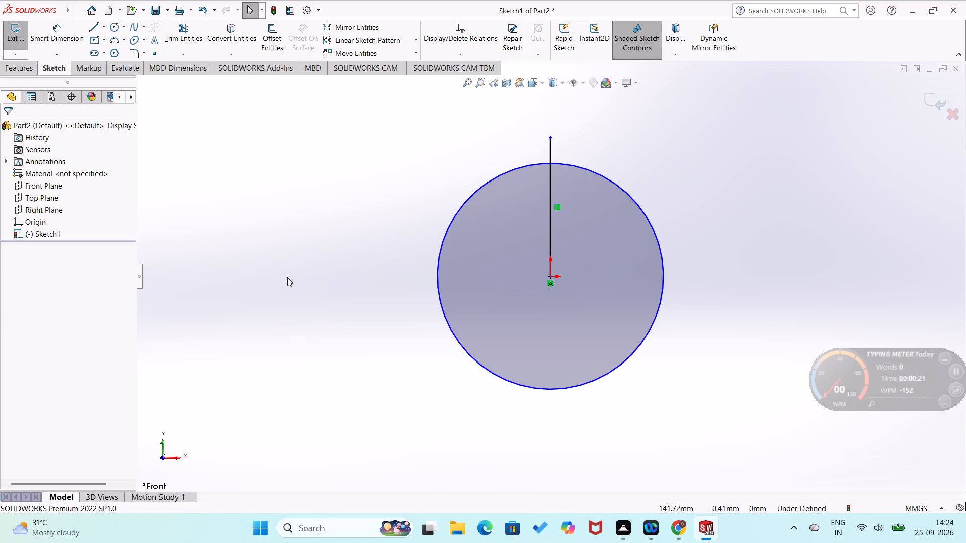
{"action": "right_click_drag", "start_coordinate": [253, 310], "coordinate": [231, 200]}
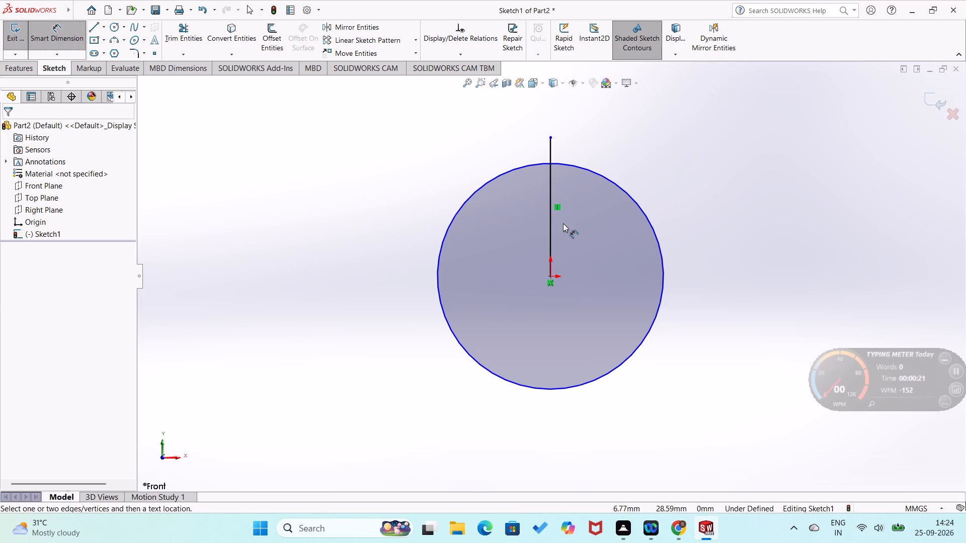
{"action": "left_click", "coordinate": [549, 233]}
{"action": "left_click", "coordinate": [417, 249]}
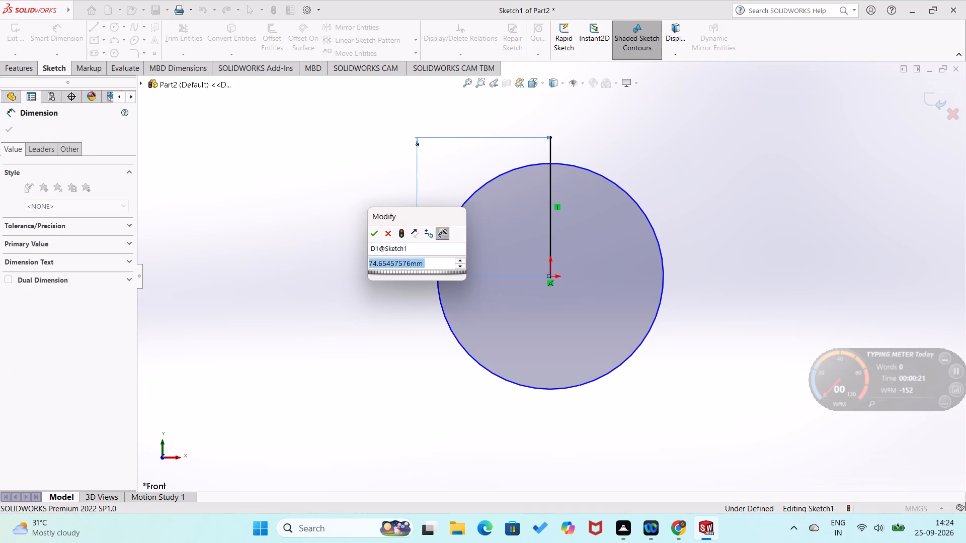
{"action": "type", "text": "75"}
{"action": "key", "text": "Return"}
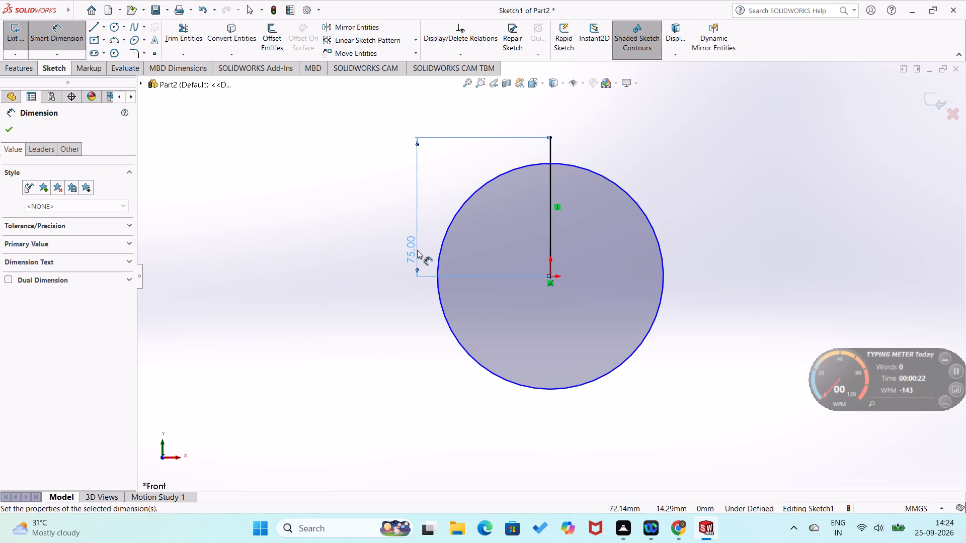
{"action": "left_click", "coordinate": [348, 318]}
Sketch a vertical line from the origin down past the circle and dimension its length as 75 mm.
{"action": "right_click_drag", "start_coordinate": [356, 310], "coordinate": [197, 421]}
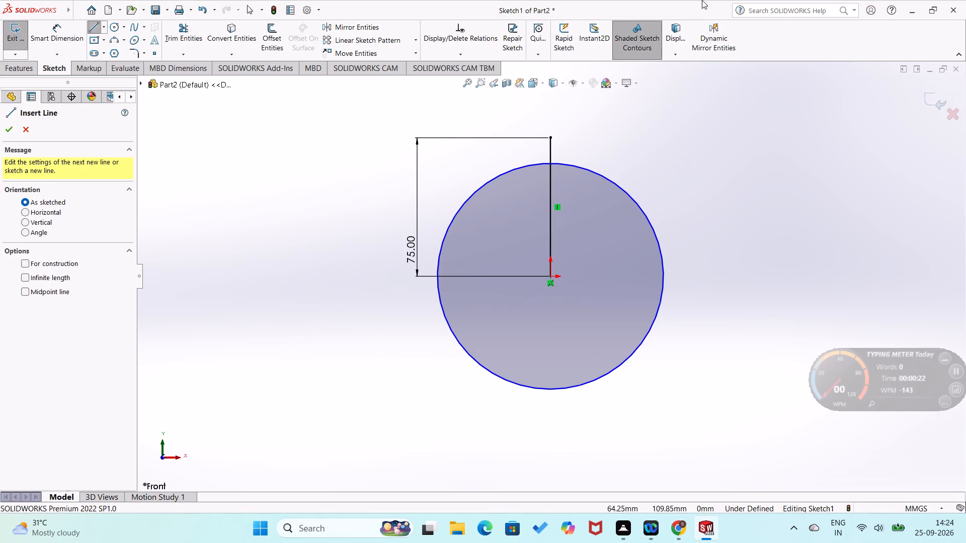
{"action": "left_click", "coordinate": [551, 277]}
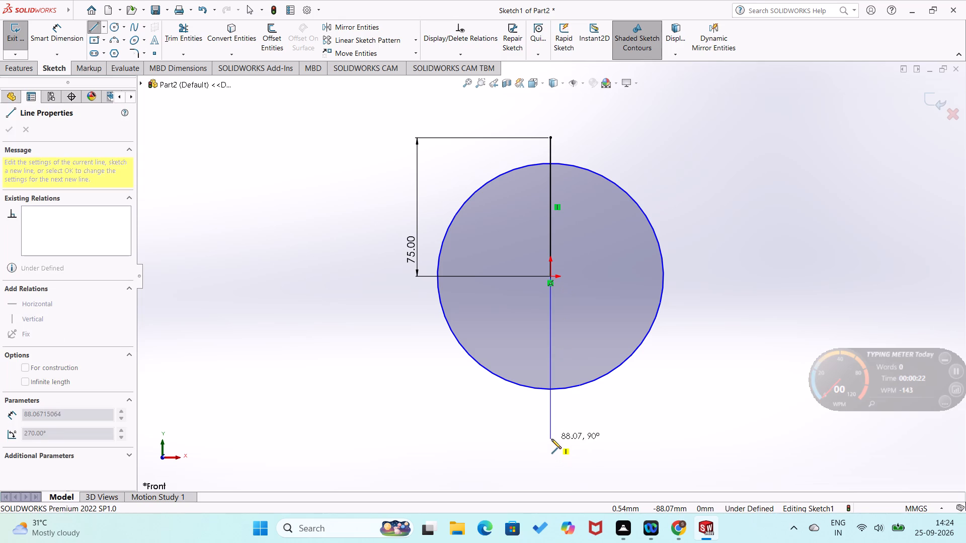
{"action": "left_click", "coordinate": [551, 439]}
{"action": "right_click_drag", "start_coordinate": [601, 450], "coordinate": [636, 345]}
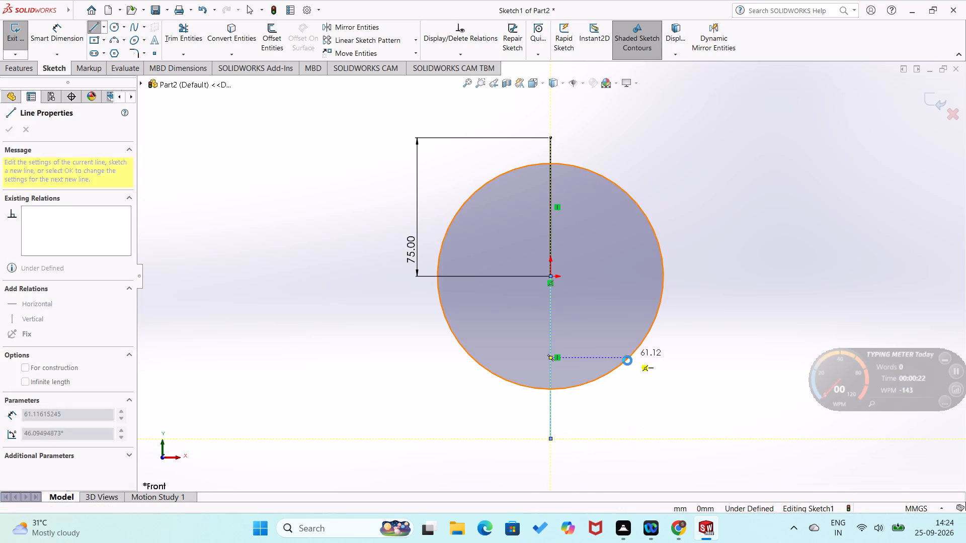
{"action": "left_click_drag", "start_coordinate": [550, 425], "coordinate": [545, 427]}
{"action": "left_click", "coordinate": [479, 430]}
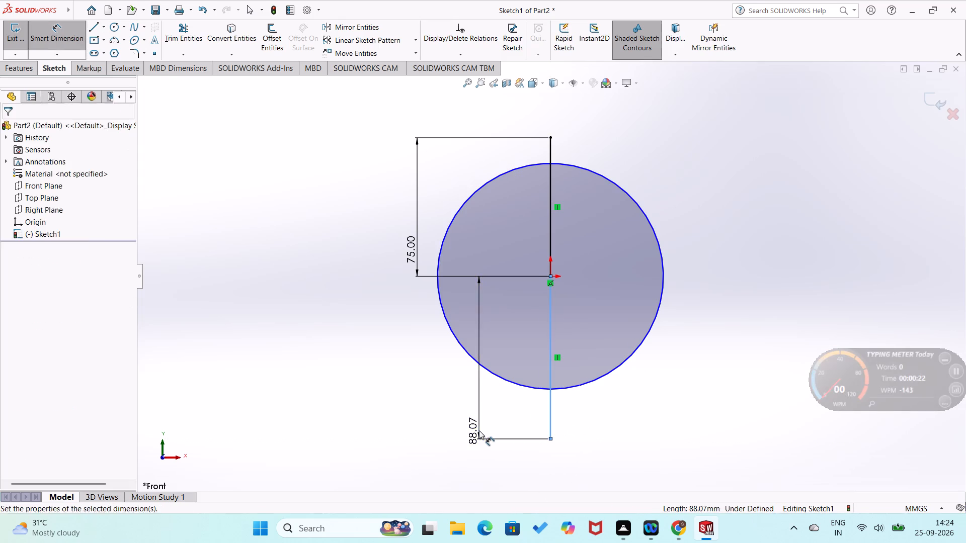
{"action": "type", "text": "75"}
{"action": "key", "text": "Return"}
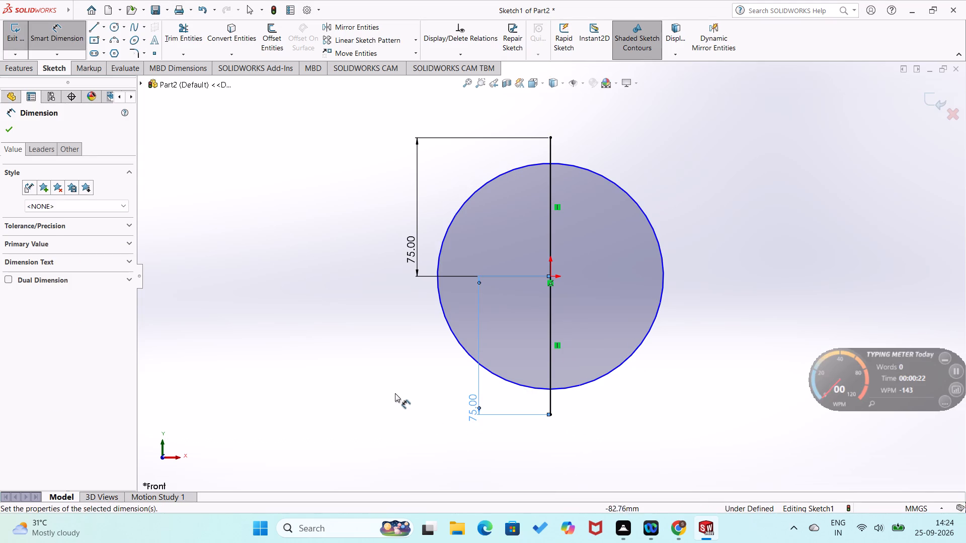
{"action": "left_click", "coordinate": [394, 393]}
Sketch a 180° arc of 75 mm radius to the right, from the upper line's top end to the lower line's bottom end.
{"action": "right_click_drag", "start_coordinate": [355, 351], "coordinate": [198, 371]}
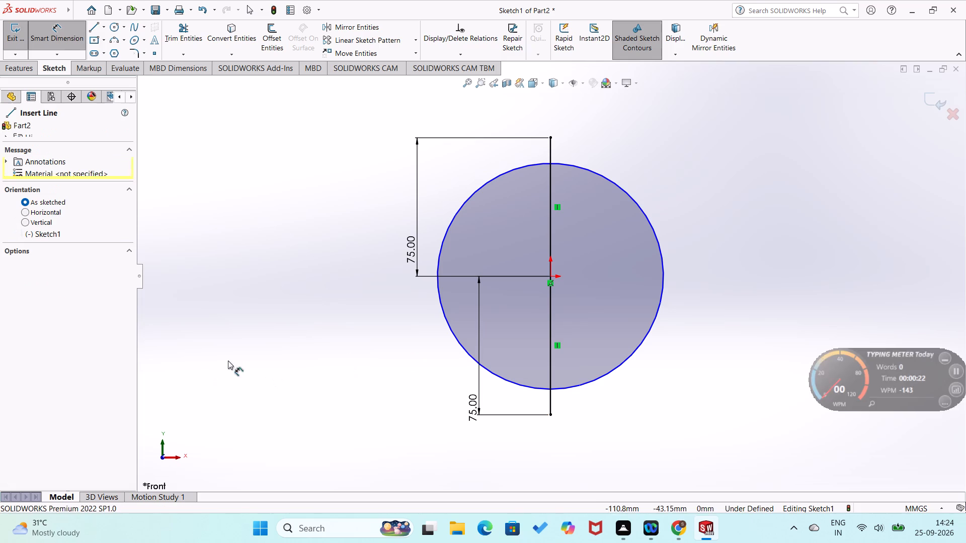
{"action": "left_click", "coordinate": [550, 138]}
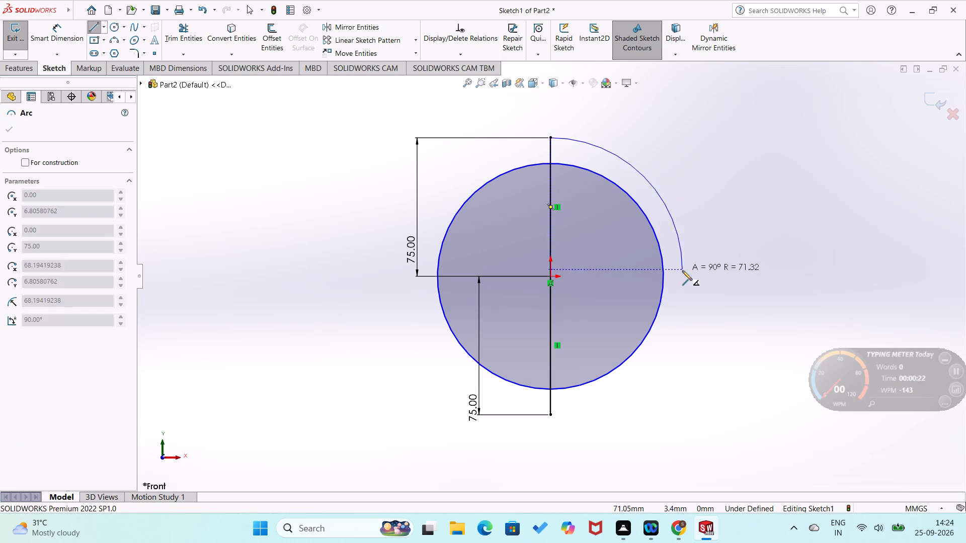
{"action": "left_click", "coordinate": [550, 415]}
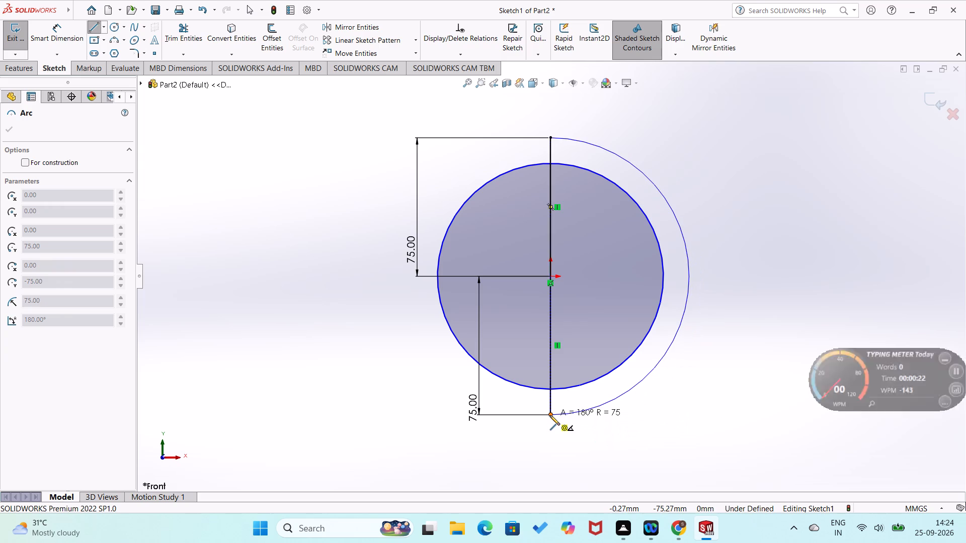
{"action": "right_click_drag", "start_coordinate": [579, 427], "coordinate": [631, 347]}
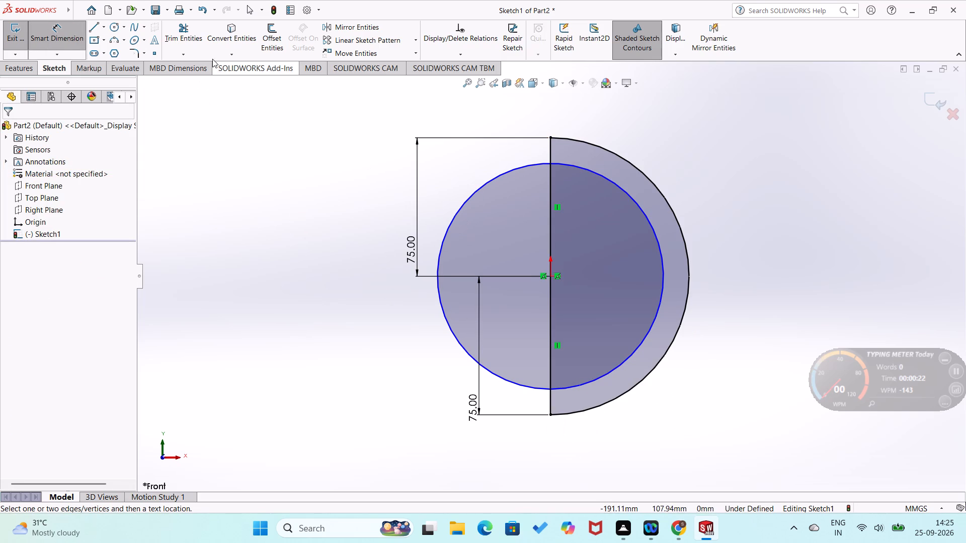
Trim away the circle's left half and the vertical line portions inside the circle, forming a closed half-ring profile.
{"action": "left_click", "coordinate": [171, 32]}
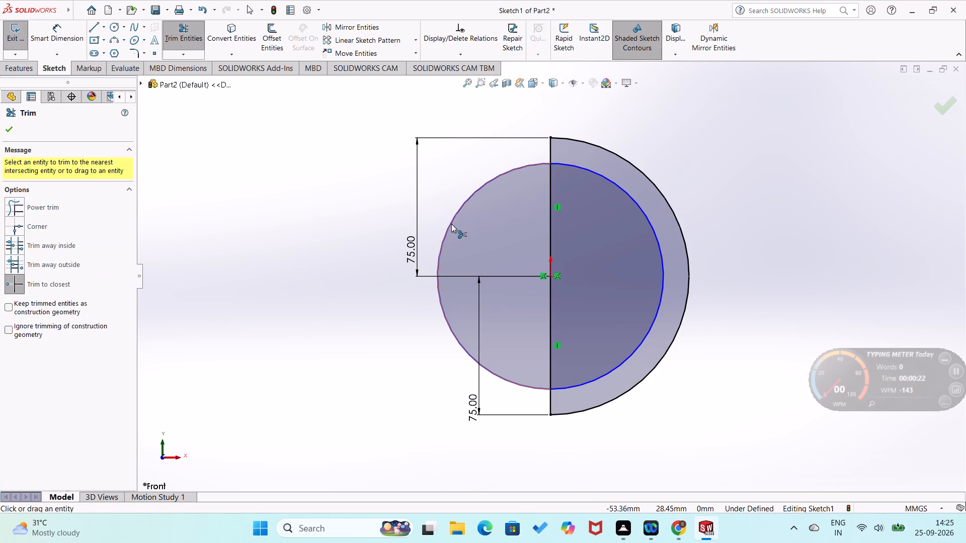
{"action": "left_click", "coordinate": [451, 223]}
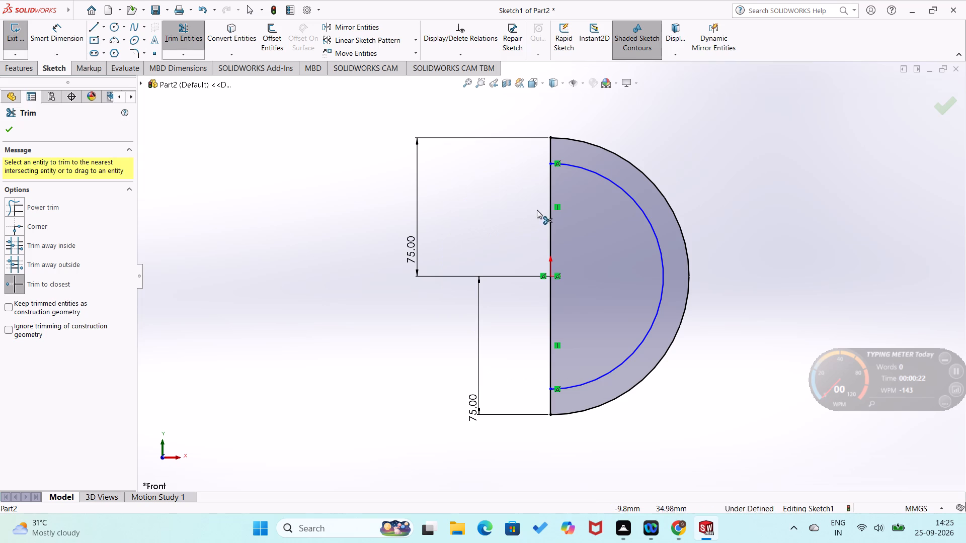
{"action": "left_click", "coordinate": [550, 206]}
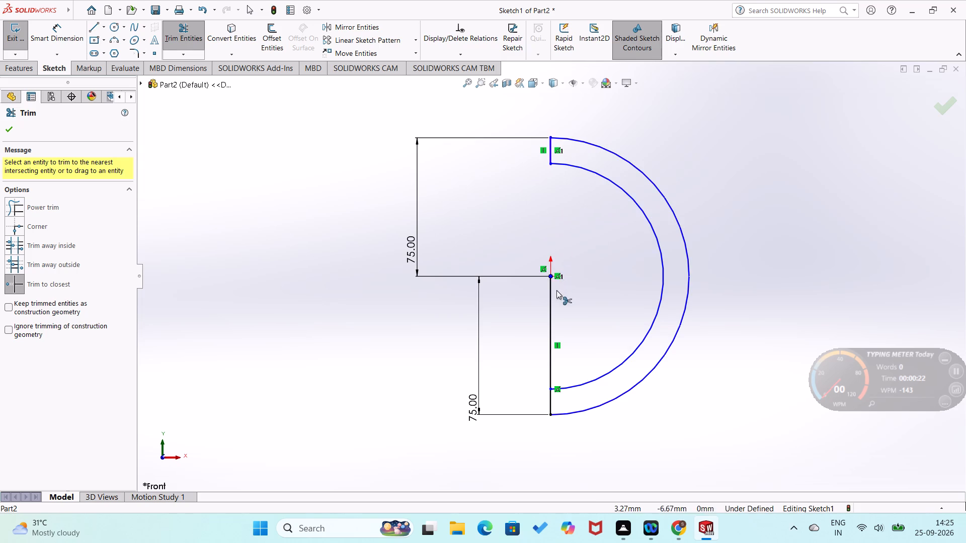
{"action": "left_click", "coordinate": [549, 304]}
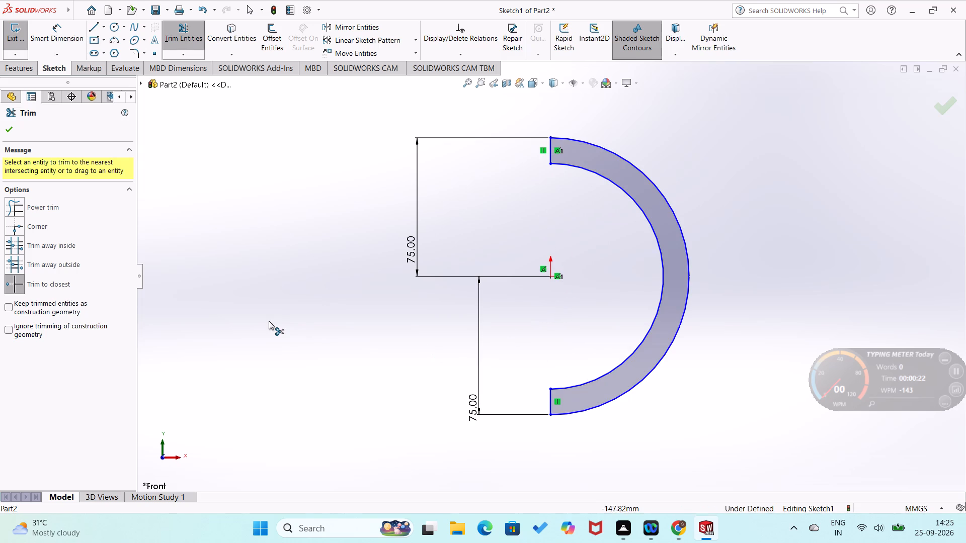
{"action": "left_click", "coordinate": [268, 321]}
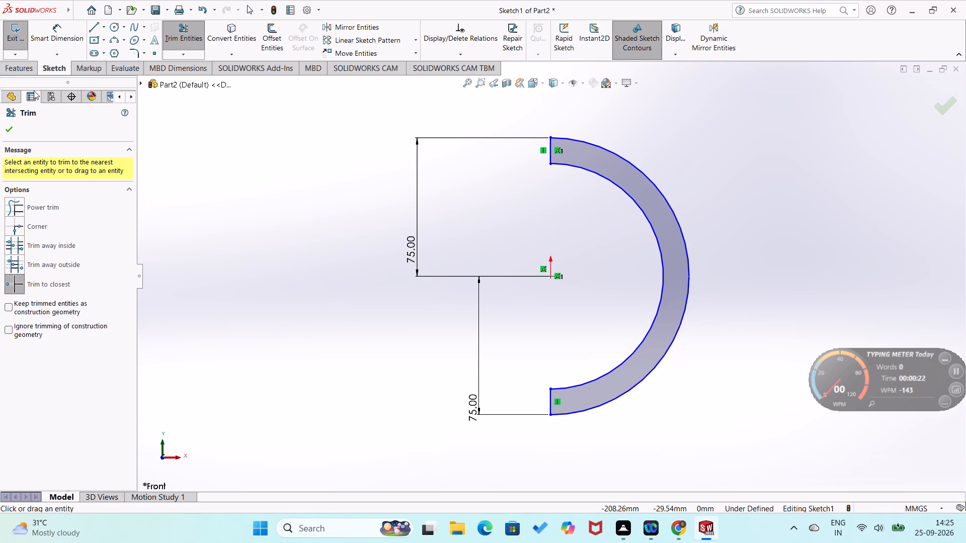
Extrude the half-ring profile as a boss to a blind depth of 55 mm.
{"action": "left_click", "coordinate": [25, 70]}
{"action": "left_click", "coordinate": [19, 41]}
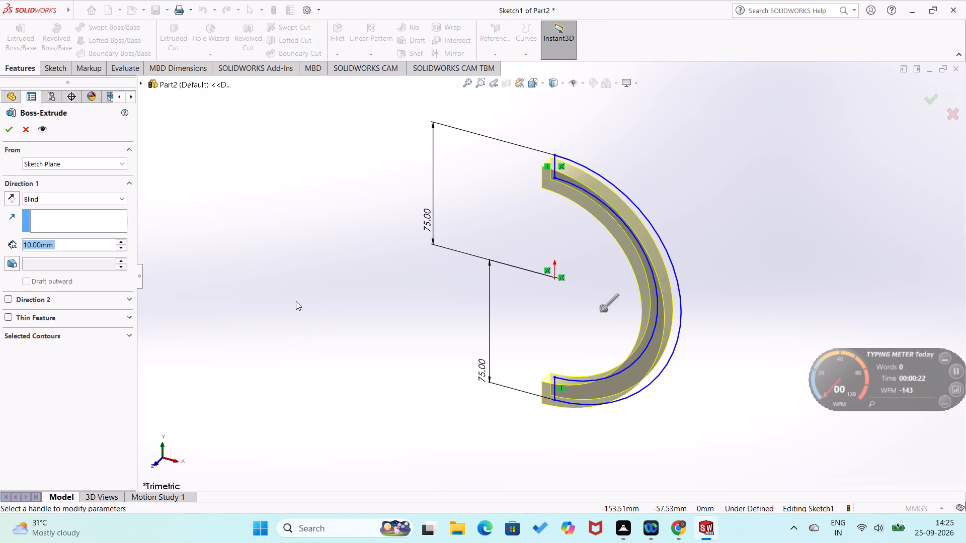
{"action": "type", "text": "55"}
{"action": "key", "text": "Return"}
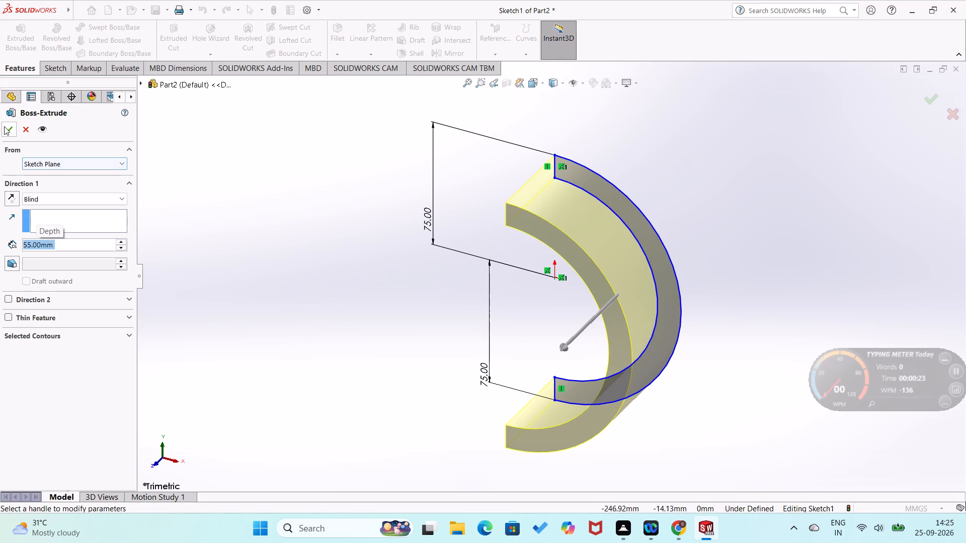
{"action": "left_click", "coordinate": [4, 126]}
{"action": "left_click", "coordinate": [273, 280]}
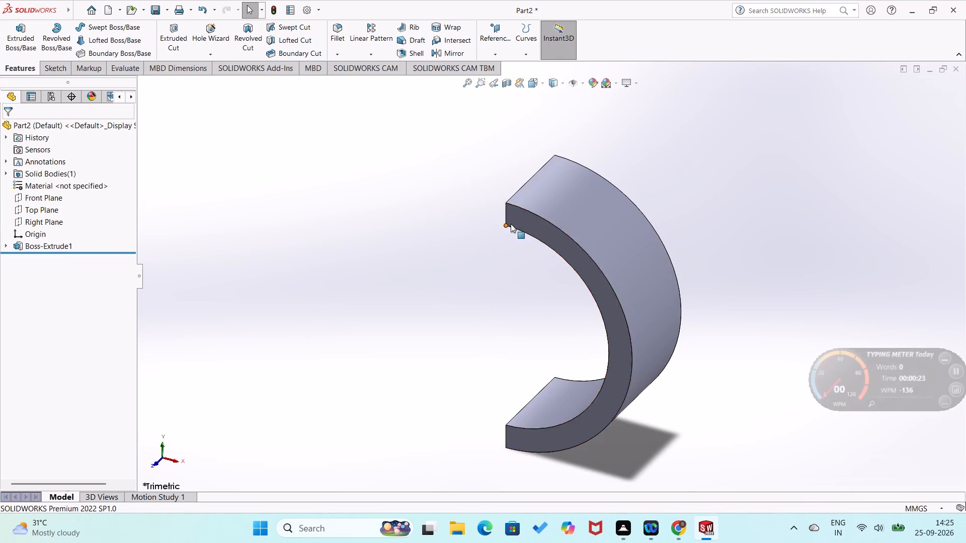
Open a sketch on the front face of the half ring, viewed face-on.
{"action": "right_click", "coordinate": [523, 218]}
{"action": "left_click", "coordinate": [545, 201]}
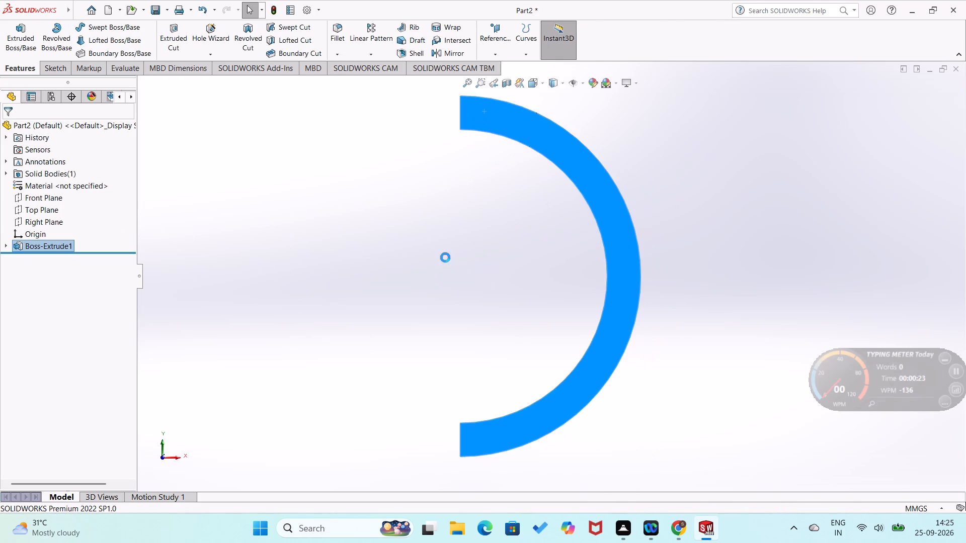
{"action": "left_click", "coordinate": [444, 258]}
{"action": "scroll", "coordinate": [445, 257], "scroll_direction": "up", "scroll_amount": 2}
Sketch lines from the ring's top outer corner: about 22 mm up, about 56 mm horizontally right, and vertically down to the outer arc.
{"action": "right_click_drag", "start_coordinate": [419, 281], "coordinate": [300, 306]}
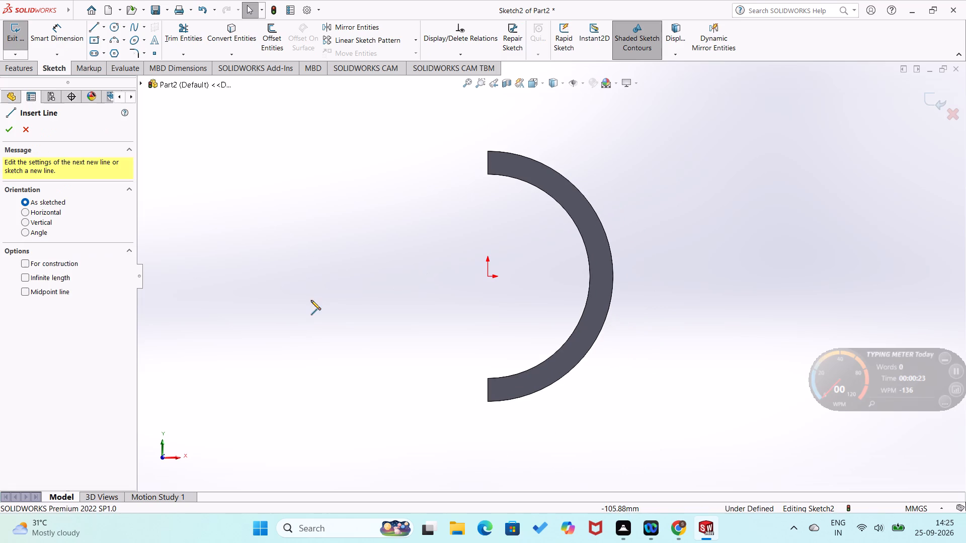
{"action": "left_click", "coordinate": [488, 150]}
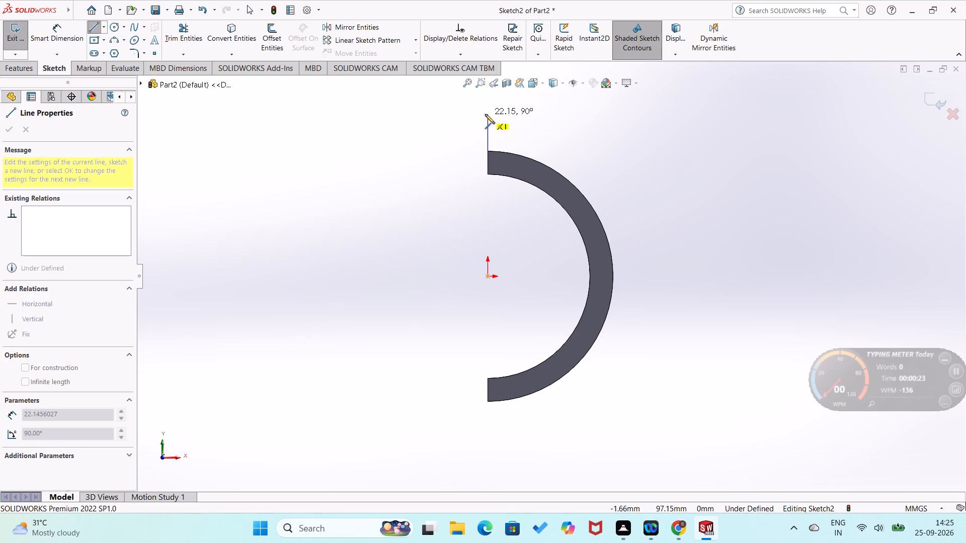
{"action": "left_click", "coordinate": [485, 114]}
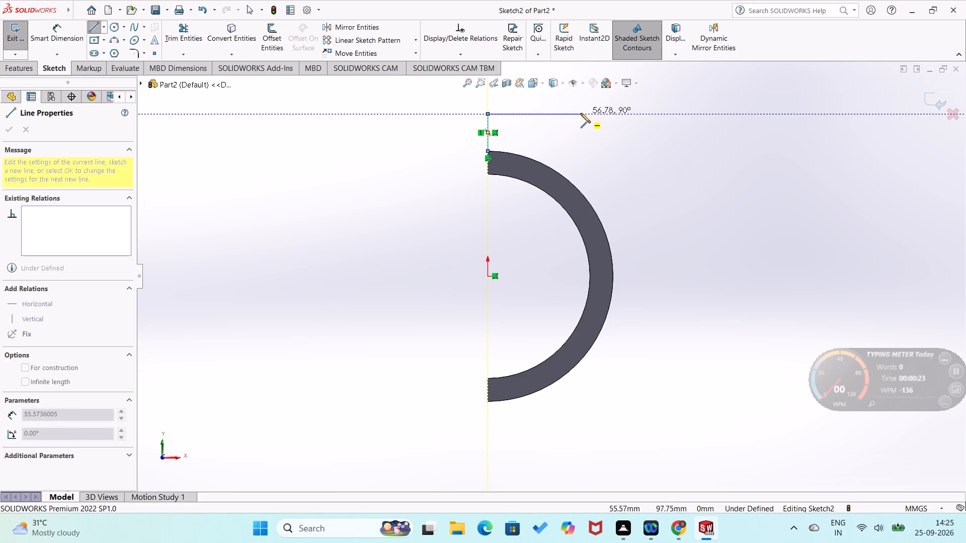
{"action": "left_click", "coordinate": [581, 113]}
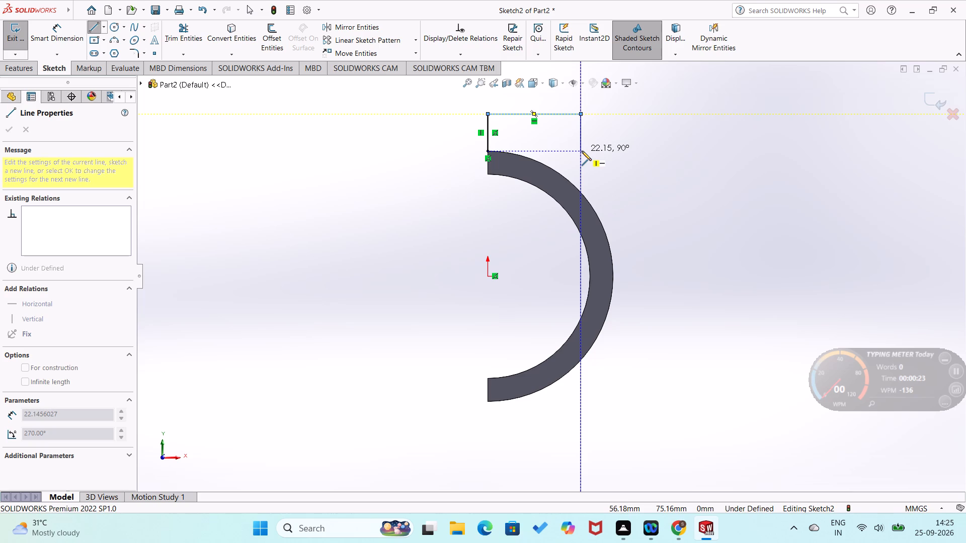
{"action": "left_click", "coordinate": [582, 151]}
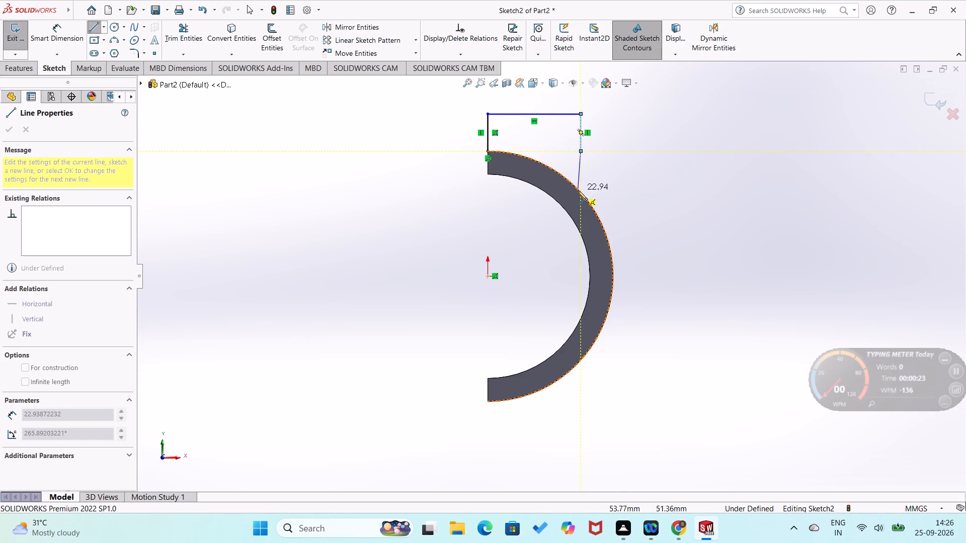
{"action": "left_click", "coordinate": [579, 191]}
{"action": "right_click_drag", "start_coordinate": [619, 221], "coordinate": [669, 125]}
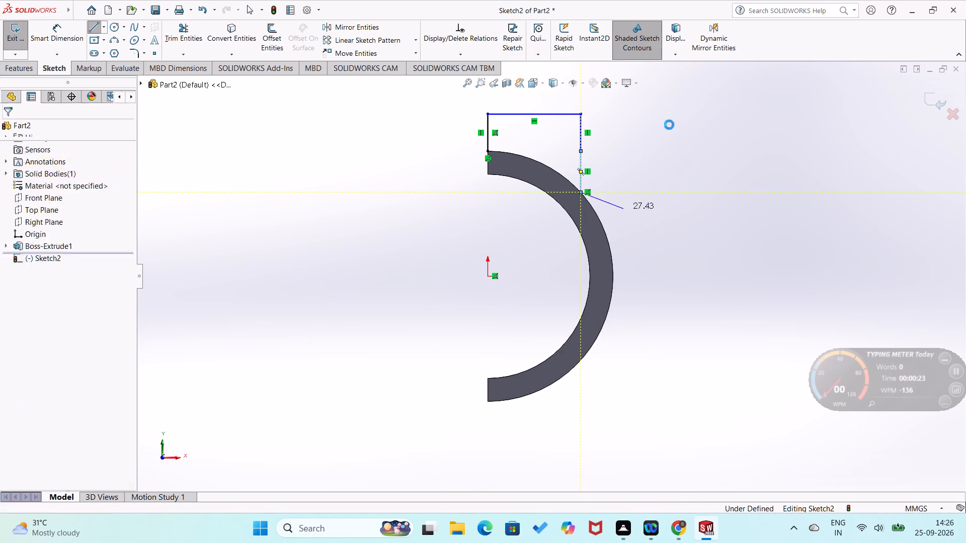
{"action": "right_click_drag", "start_coordinate": [669, 125], "coordinate": [673, 116]}
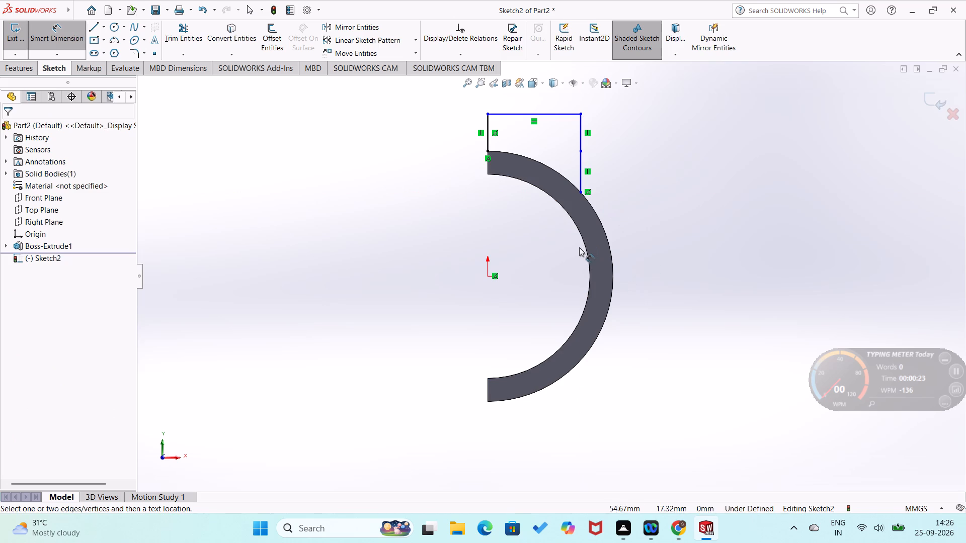
Undo the last two-part vertical side, redraw it as one line down to the outer arc, and close the profile with a slanted line to the ring's top corner.
{"action": "key", "text": "ctrl+z"}
{"action": "key", "text": "ctrl+z"}
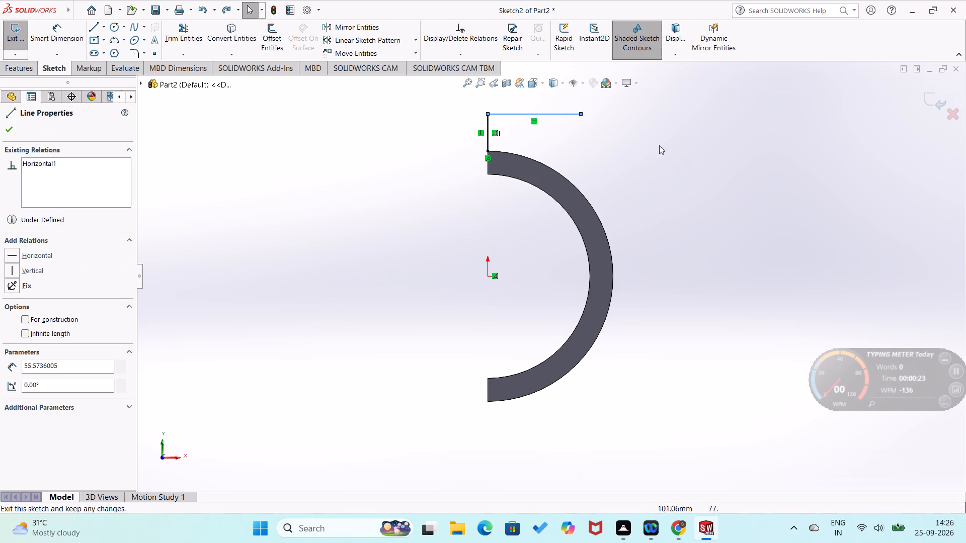
{"action": "right_click_drag", "start_coordinate": [659, 145], "coordinate": [474, 204]}
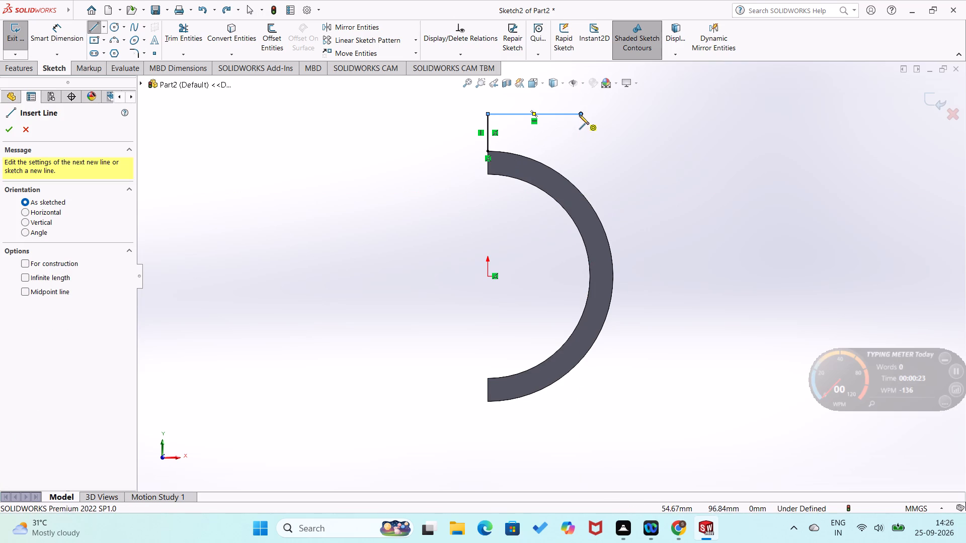
{"action": "left_click", "coordinate": [580, 113]}
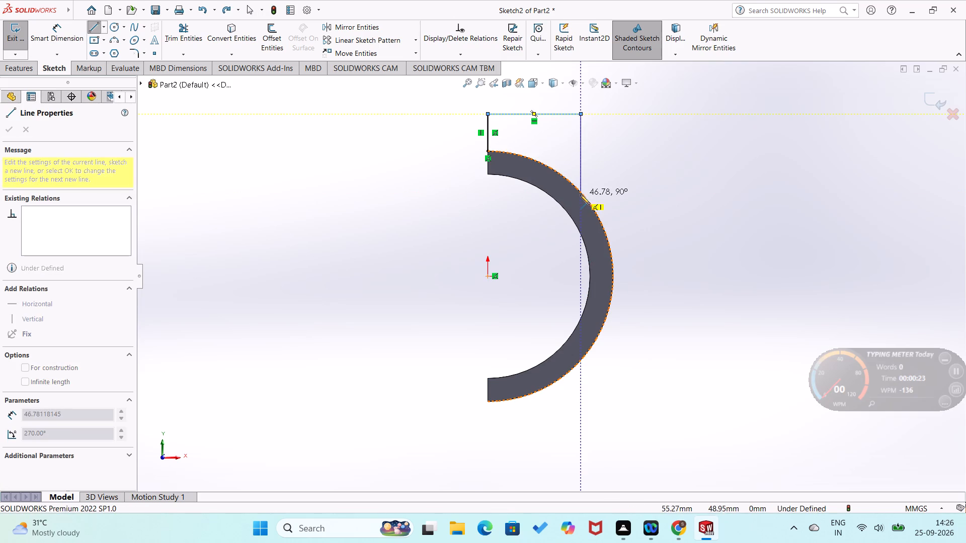
{"action": "left_click", "coordinate": [582, 193]}
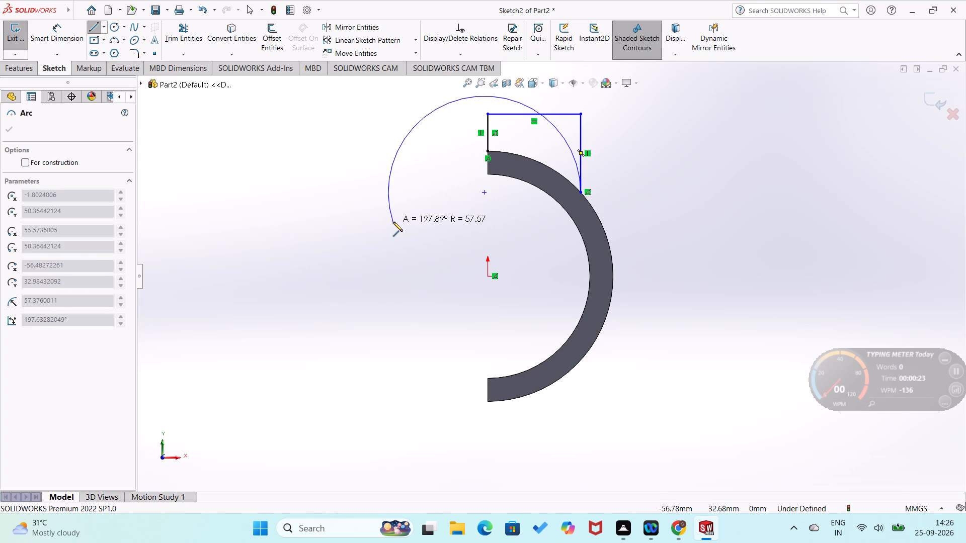
{"action": "key", "text": "Escape"}
{"action": "right_click_drag", "start_coordinate": [444, 238], "coordinate": [346, 276]}
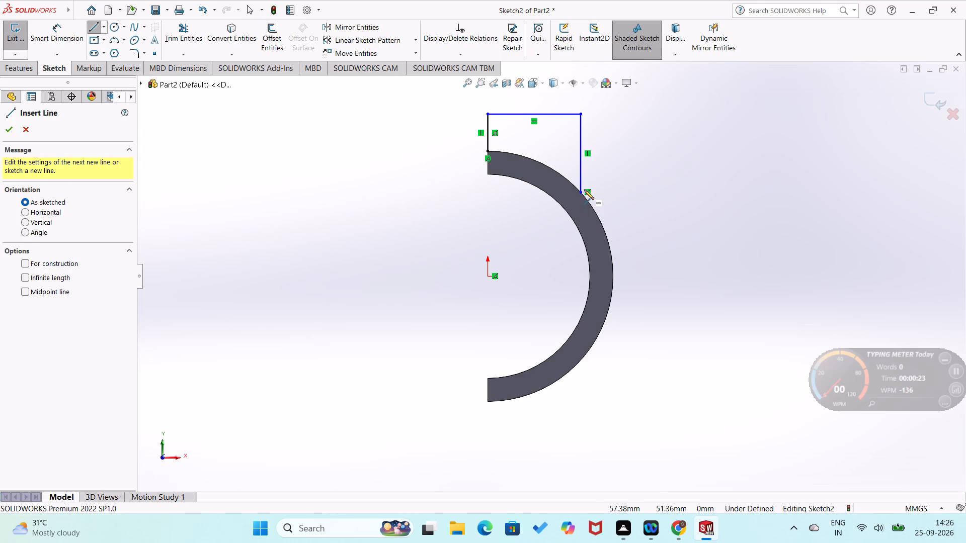
{"action": "left_click", "coordinate": [581, 192]}
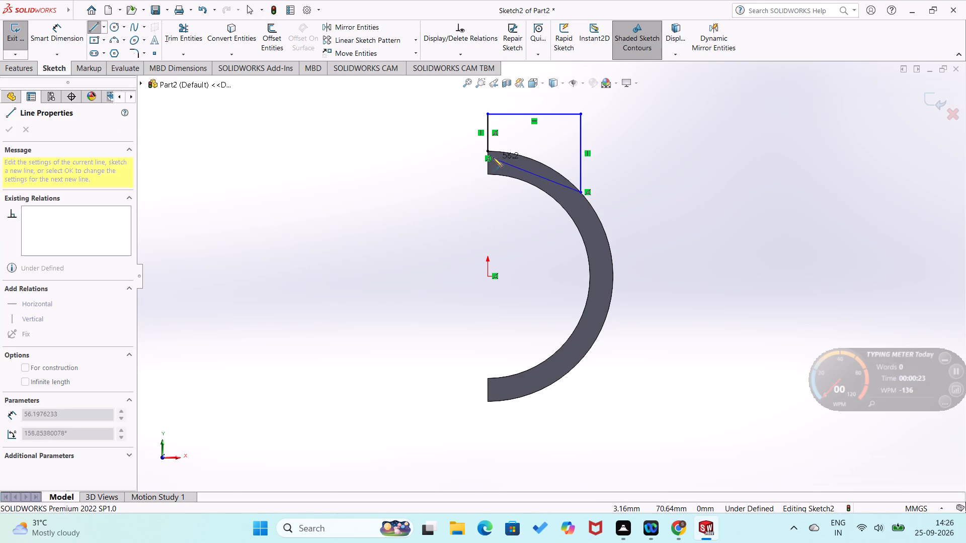
{"action": "left_click", "coordinate": [489, 152]}
Dimension the upper block profile with a 20 mm vertical side at the ring's top corner and a 55 mm top edge.
{"action": "right_click_drag", "start_coordinate": [408, 224], "coordinate": [421, 119]}
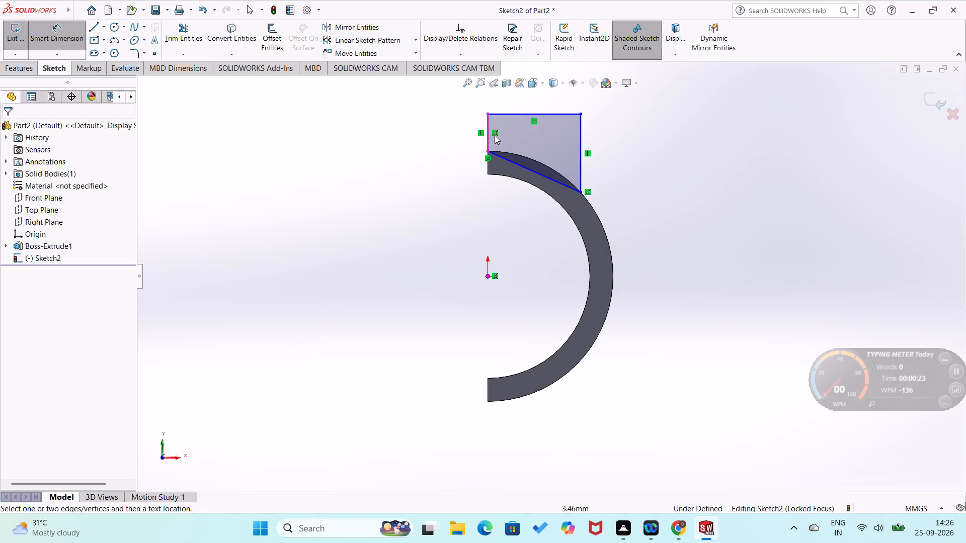
{"action": "left_click", "coordinate": [487, 139]}
{"action": "left_click", "coordinate": [466, 142]}
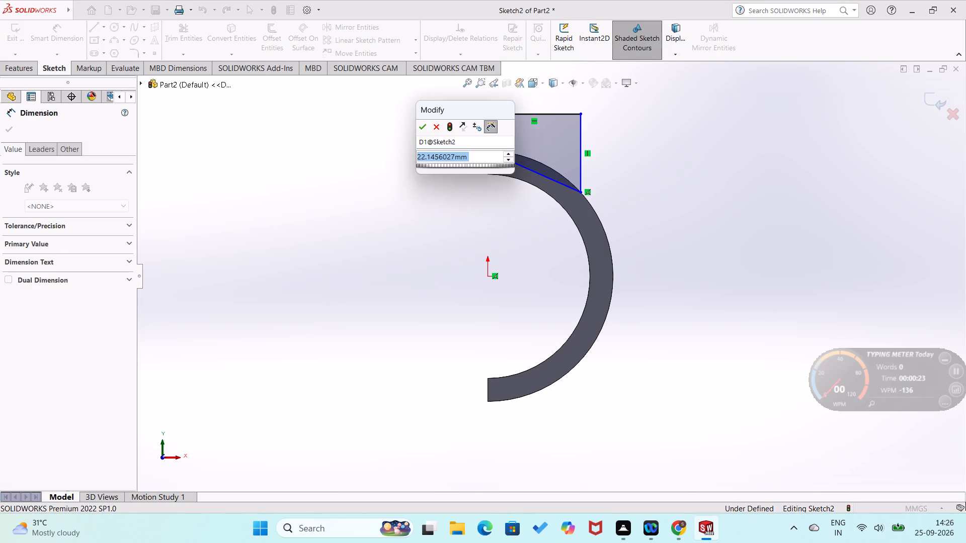
{"action": "type", "text": "15"}
{"action": "key", "text": "Return"}
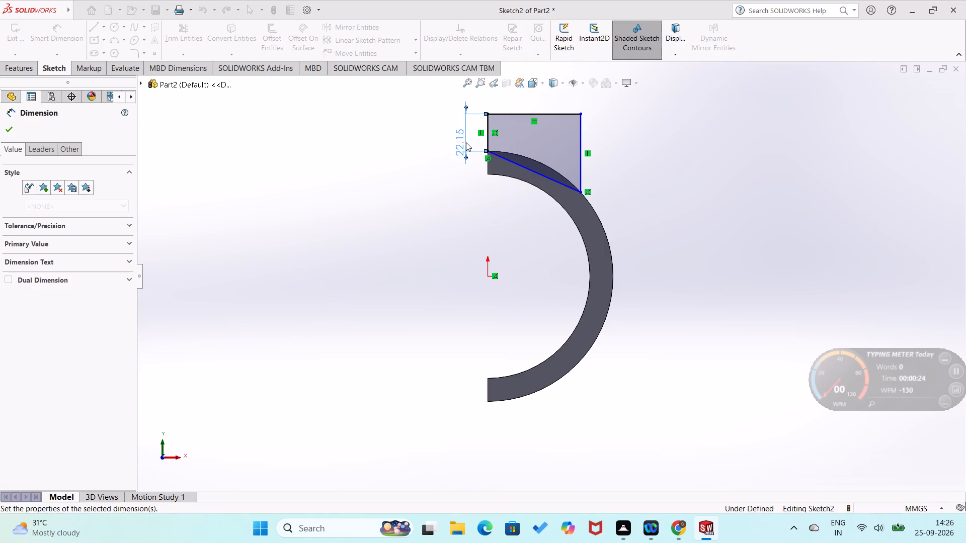
{"action": "type", "text": "20"}
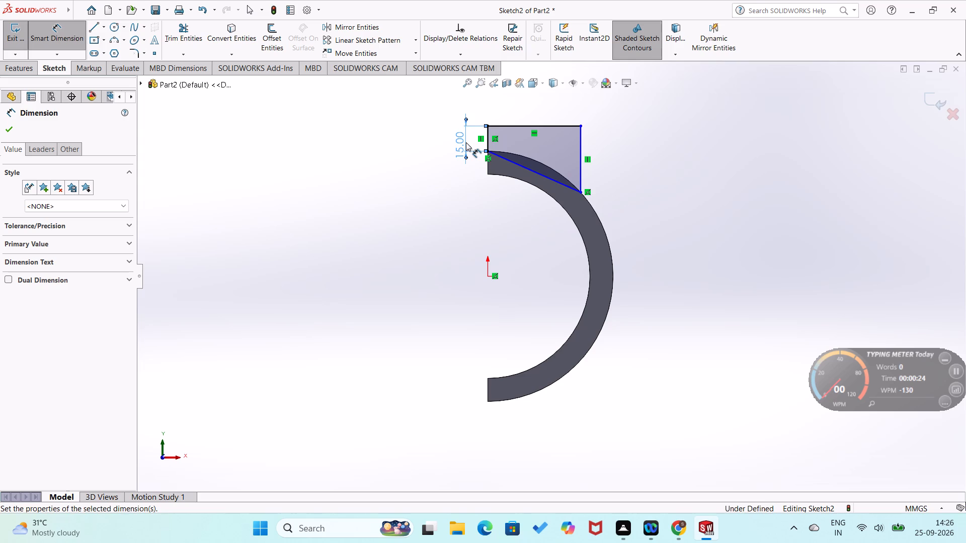
{"action": "double_click", "coordinate": [464, 143]}
{"action": "type", "text": "20"}
{"action": "key", "text": "Return"}
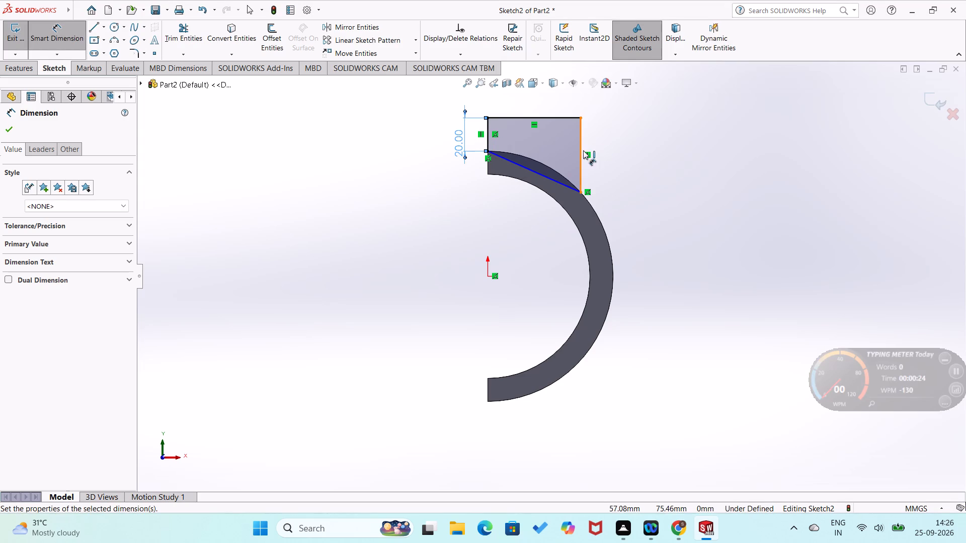
{"action": "left_click", "coordinate": [561, 119]}
{"action": "left_click", "coordinate": [560, 108]}
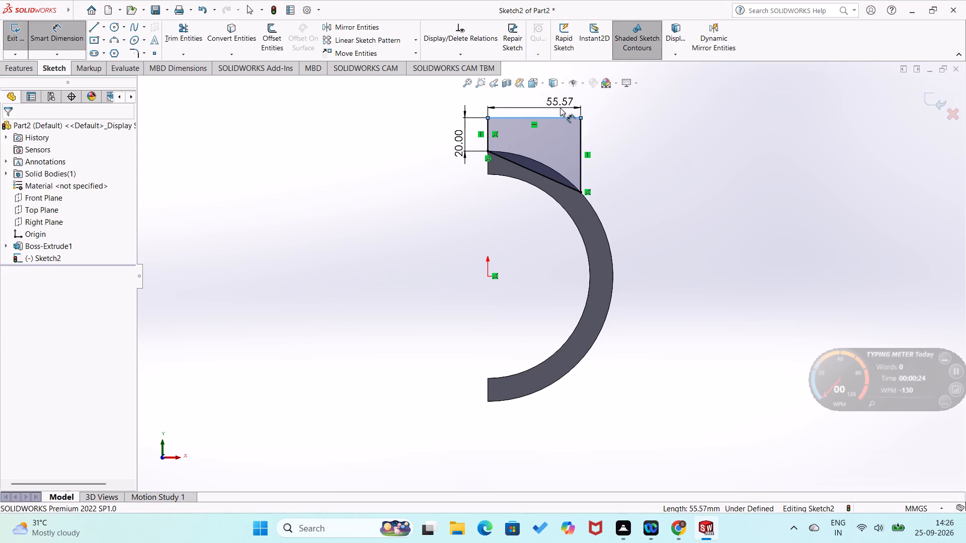
{"action": "type", "text": "55"}
{"action": "key", "text": "Return"}
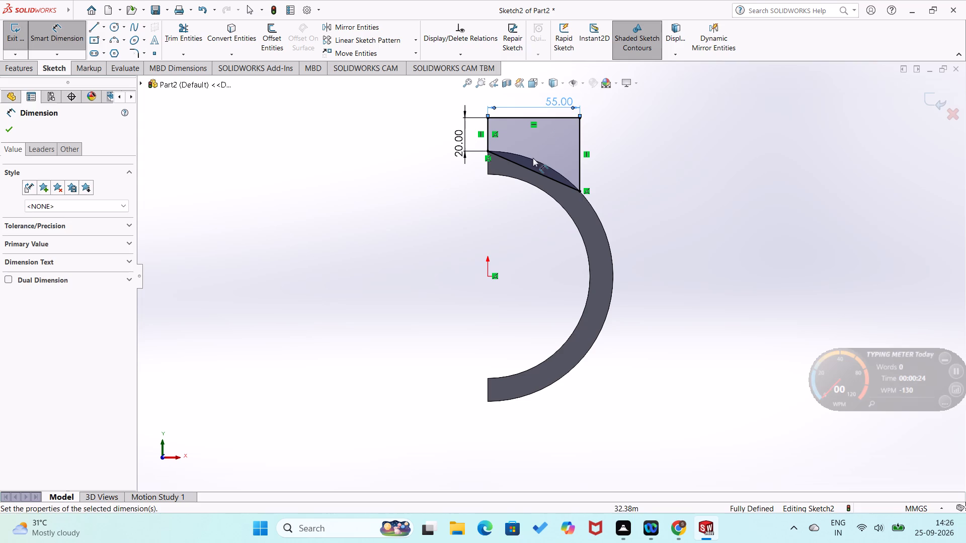
{"action": "left_click", "coordinate": [456, 212]}
Sketch a closed lower profile from the ring's bottom outer corner: about 34 mm down, 55 mm across, up to the outer arc, and slanted back.
{"action": "right_click_drag", "start_coordinate": [451, 386], "coordinate": [413, 409]}
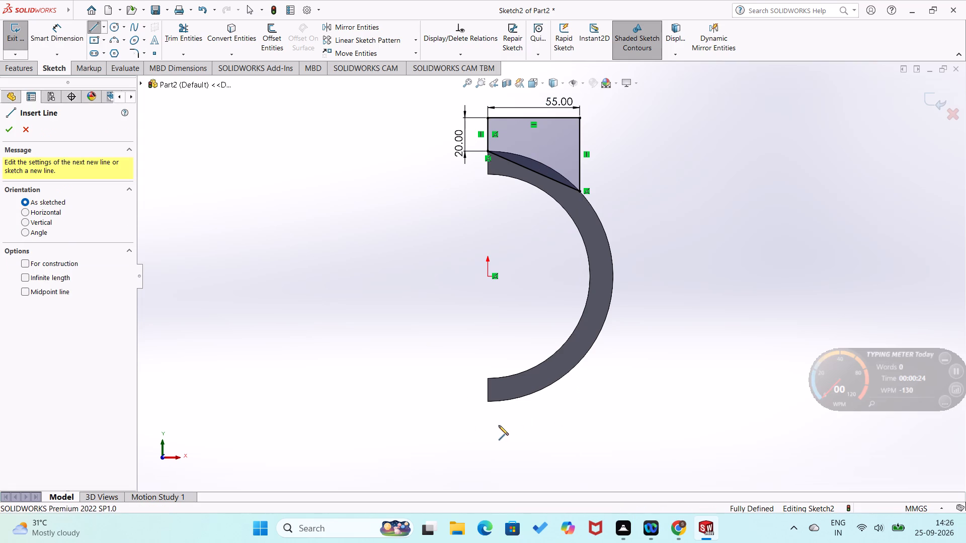
{"action": "left_click", "coordinate": [487, 402]}
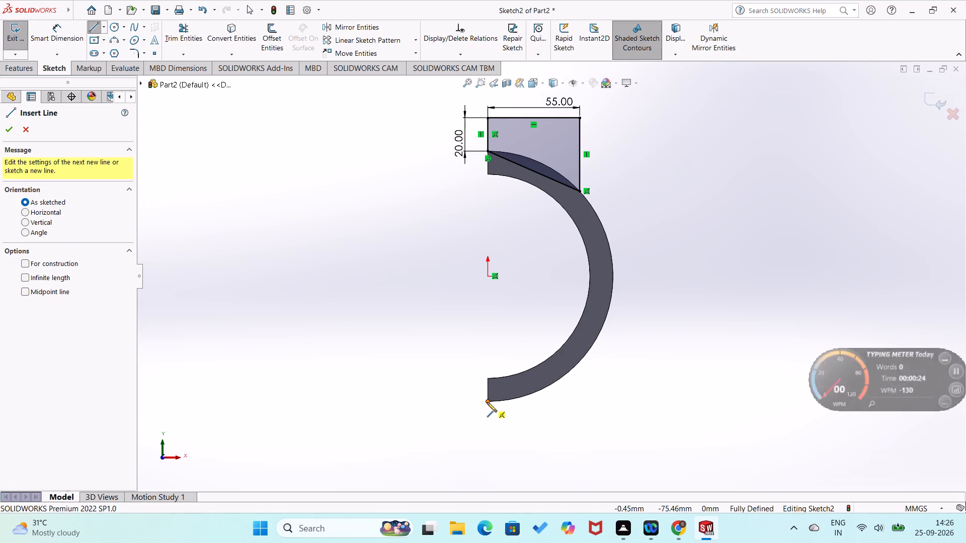
{"action": "left_click", "coordinate": [488, 459]}
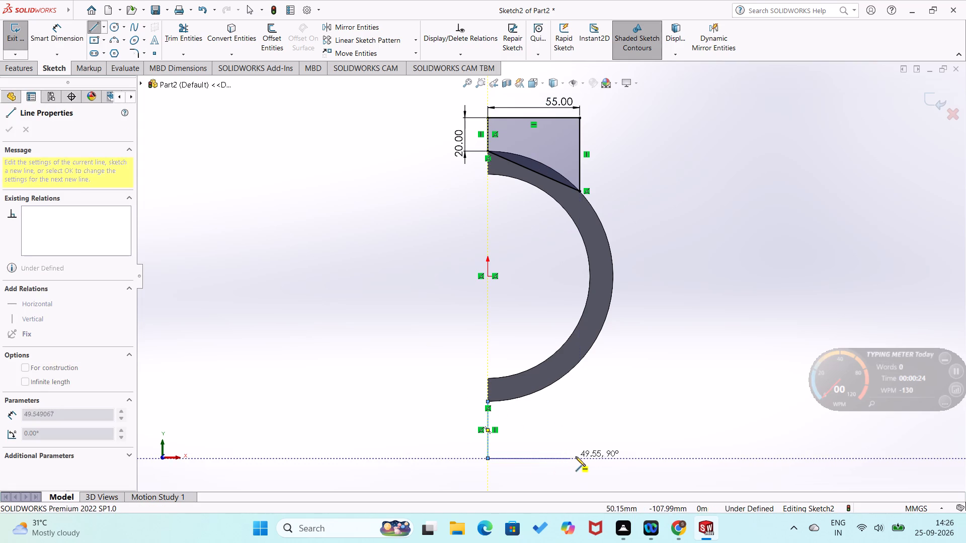
{"action": "left_click", "coordinate": [580, 457]}
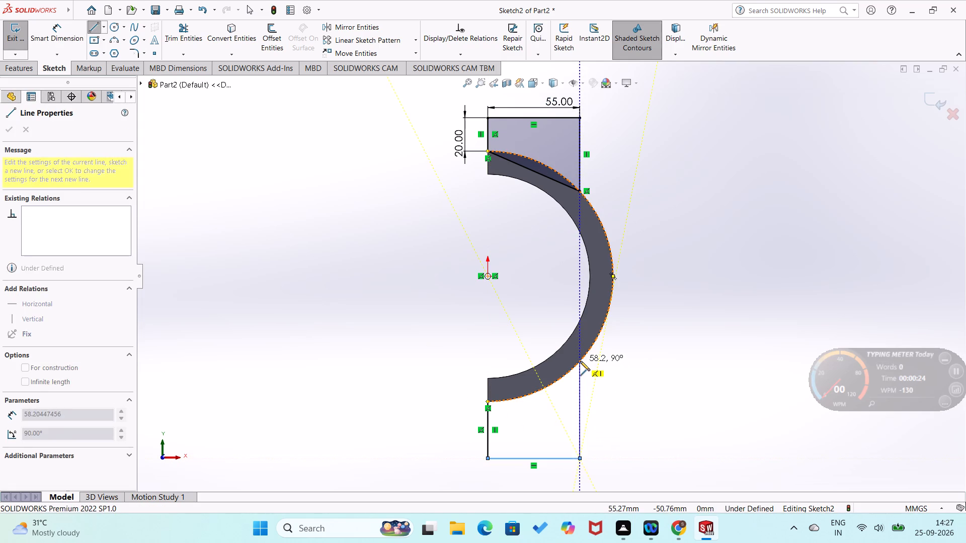
{"action": "left_click", "coordinate": [580, 361]}
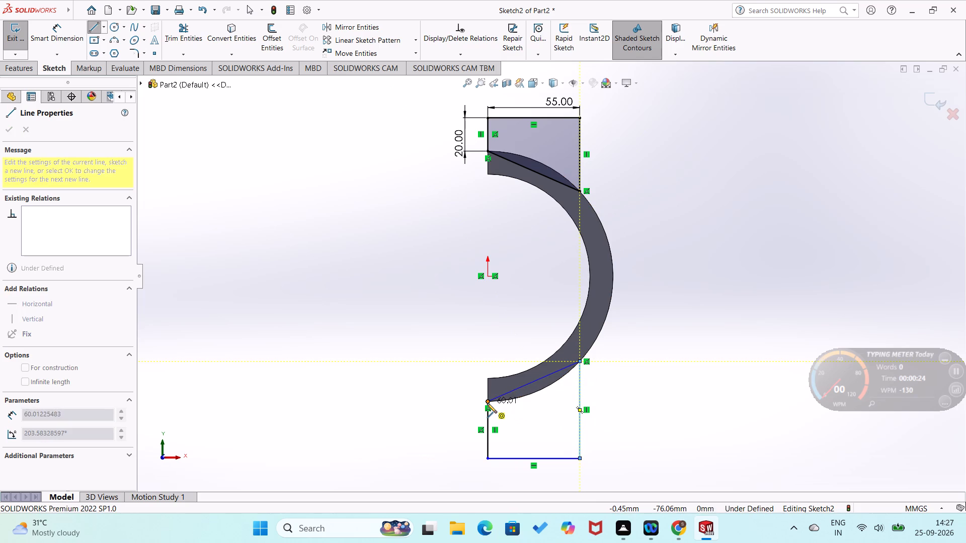
{"action": "left_click", "coordinate": [487, 403]}
Dimension the lower block profile with a 20 mm vertical side at the ring's bottom corner and a 55 mm bottom edge.
{"action": "right_click_drag", "start_coordinate": [453, 442], "coordinate": [437, 300]}
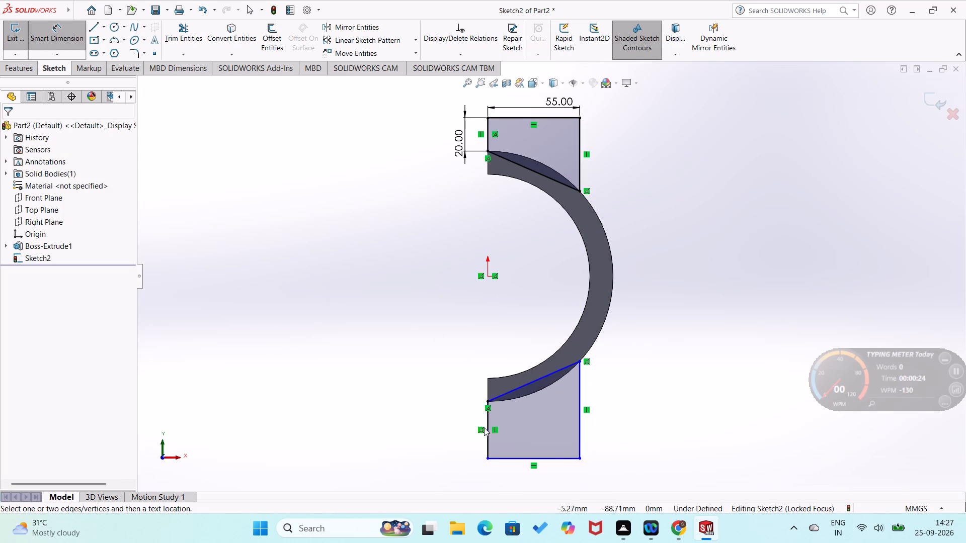
{"action": "left_click", "coordinate": [486, 431]}
{"action": "left_click", "coordinate": [464, 438]}
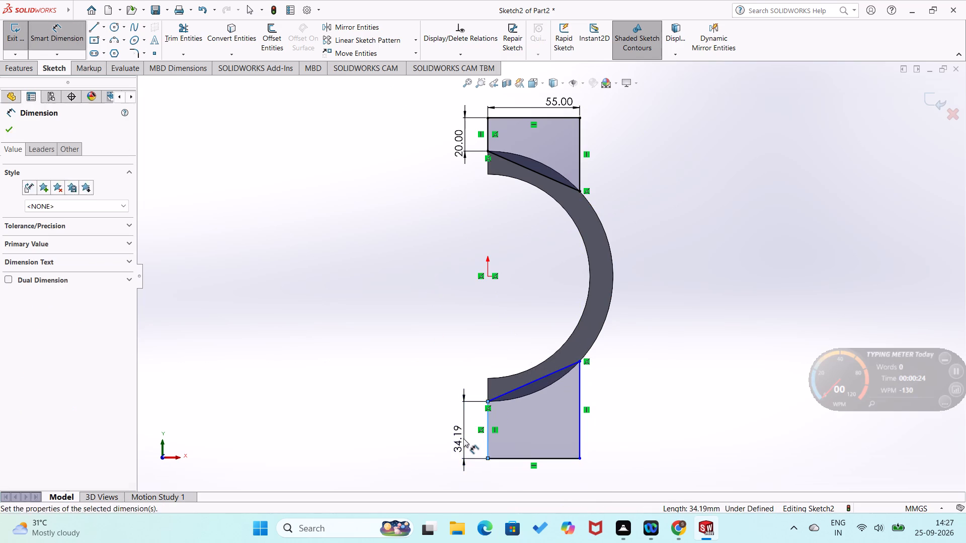
{"action": "type", "text": "20"}
{"action": "key", "text": "Return"}
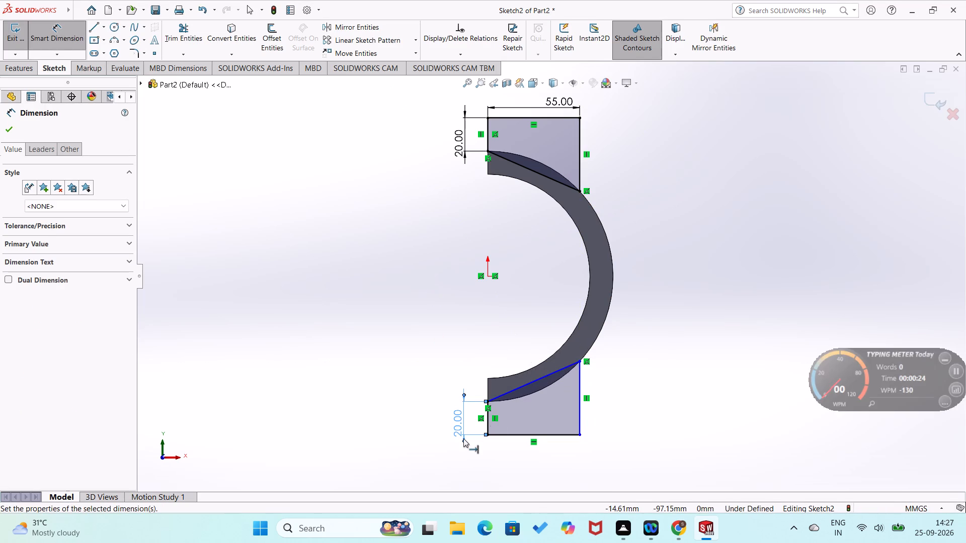
{"action": "left_click", "coordinate": [519, 435]}
{"action": "left_click", "coordinate": [520, 456]}
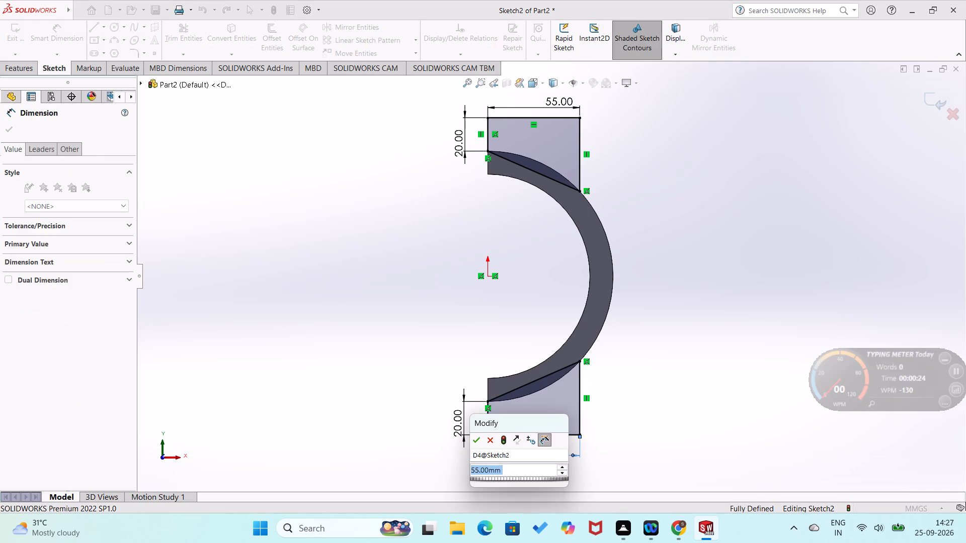
{"action": "left_click", "coordinate": [476, 441]}
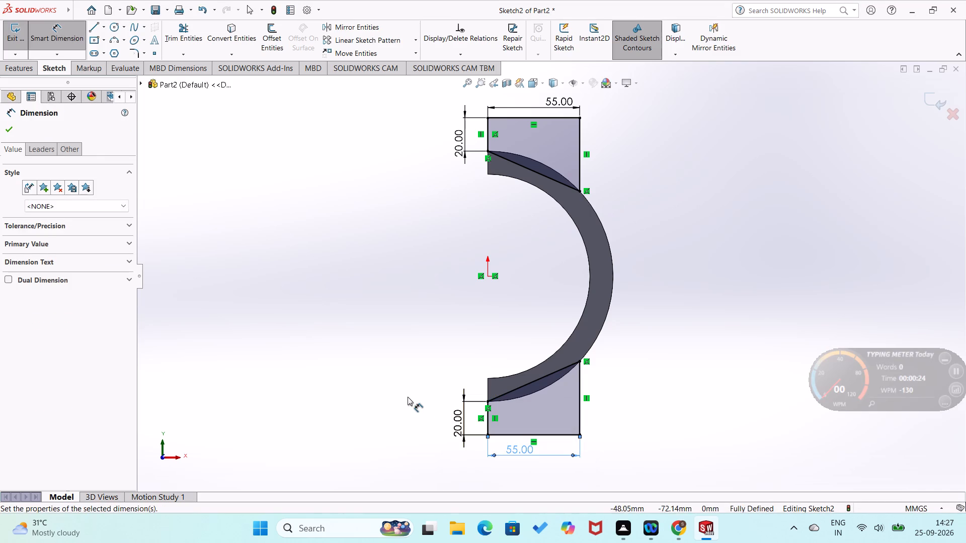
{"action": "left_click", "coordinate": [405, 395]}
Extrude both block profiles as a blind 55 mm boss, reversed to run along the half ring's depth, with merged result.
{"action": "middle_click_drag", "start_coordinate": [411, 388], "coordinate": [324, 408]}
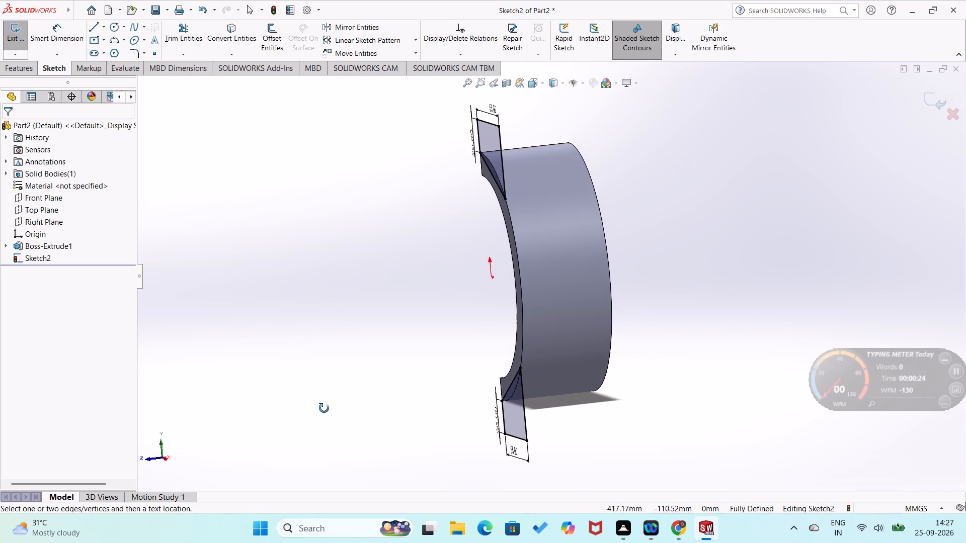
{"action": "middle_click_drag", "start_coordinate": [324, 408], "coordinate": [308, 408]}
{"action": "left_click", "coordinate": [21, 70]}
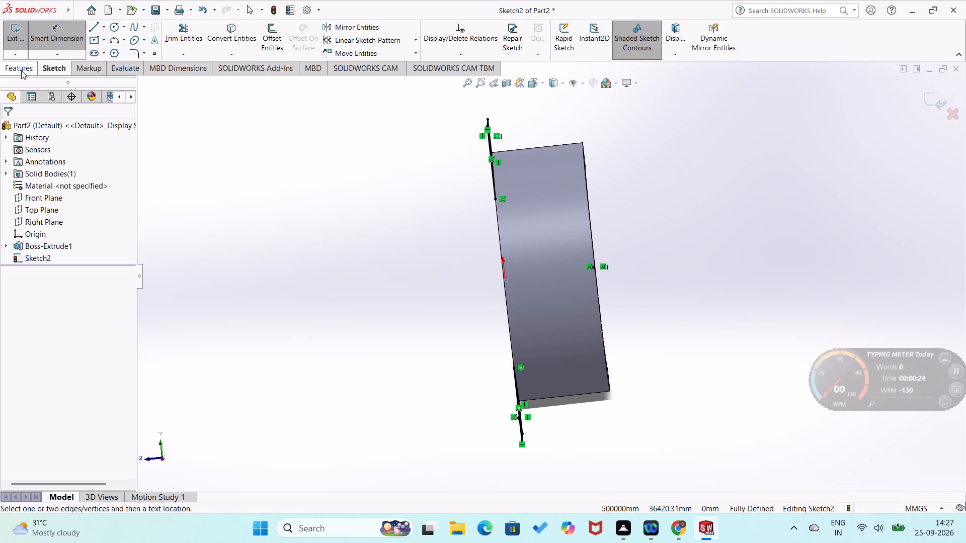
{"action": "left_click", "coordinate": [21, 32]}
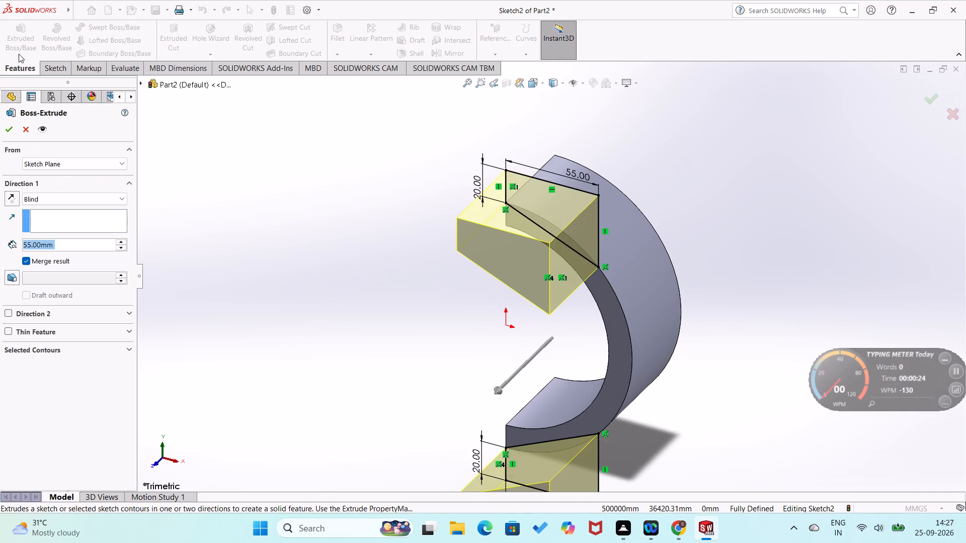
{"action": "left_click", "coordinate": [7, 195]}
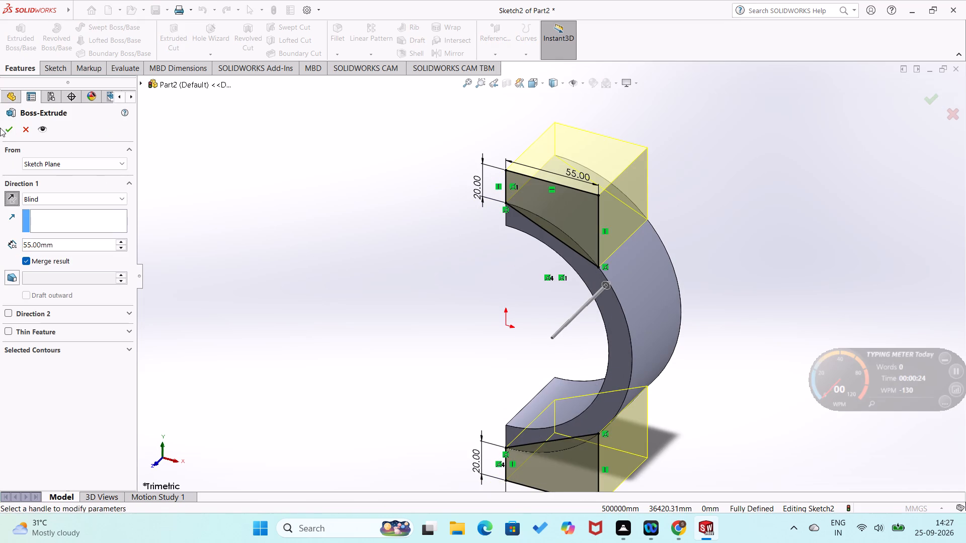
{"action": "left_click", "coordinate": [4, 124]}
{"action": "left_click", "coordinate": [202, 236]}
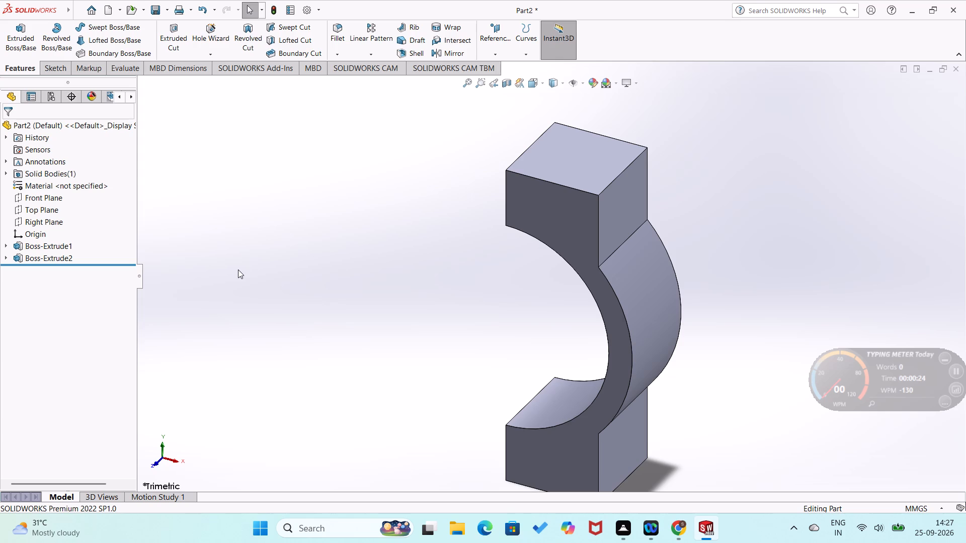
Open a sketch on the part's front face and draw a horizontal line about 51 mm outward from the outer arc's midpoint.
{"action": "right_click", "coordinate": [619, 325]}
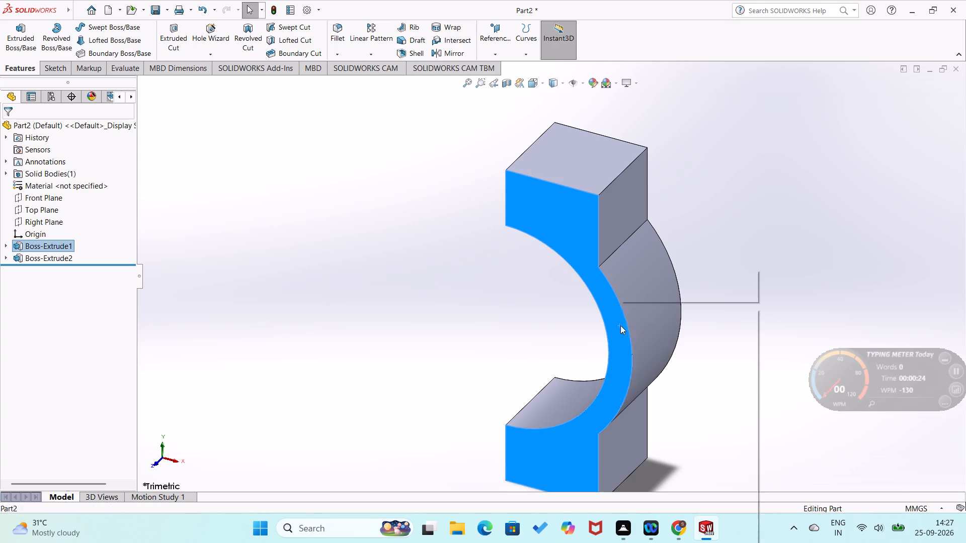
{"action": "left_click", "coordinate": [646, 296]}
{"action": "right_click_drag", "start_coordinate": [512, 325], "coordinate": [408, 330]}
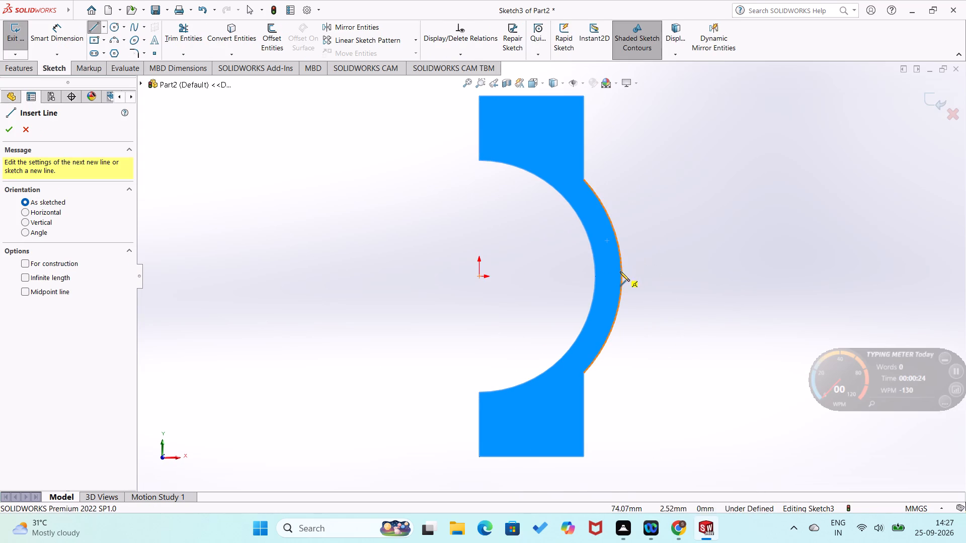
{"action": "left_click", "coordinate": [621, 275]}
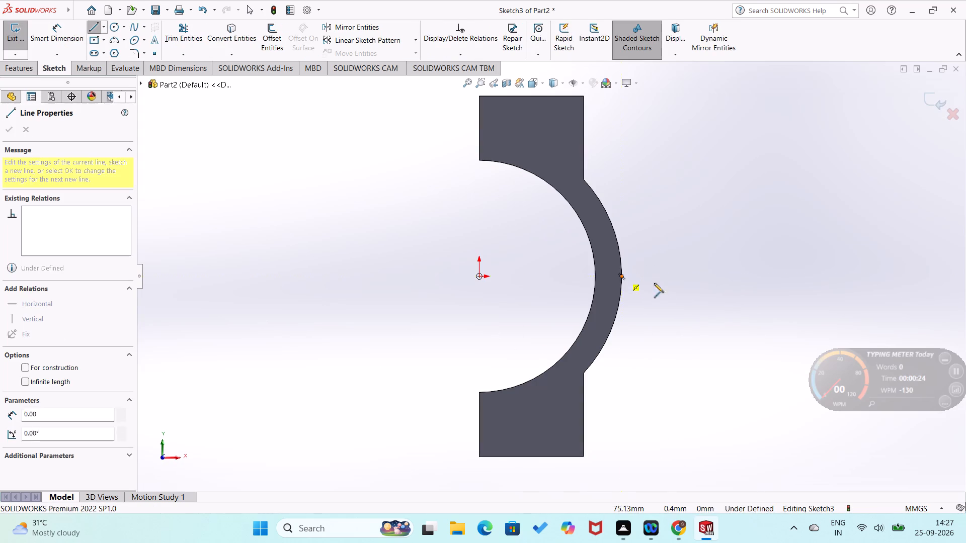
{"action": "left_click", "coordinate": [718, 277]}
Set the horizontal line's length to 30 mm.
{"action": "right_click_drag", "start_coordinate": [722, 301], "coordinate": [752, 190]}
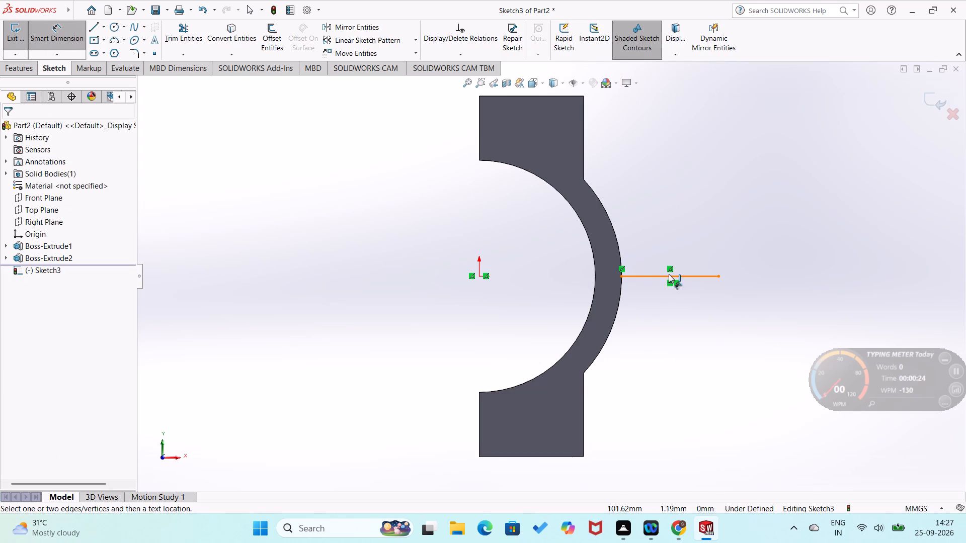
{"action": "left_click", "coordinate": [658, 276]}
{"action": "left_click", "coordinate": [639, 307]}
{"action": "type", "text": "30"}
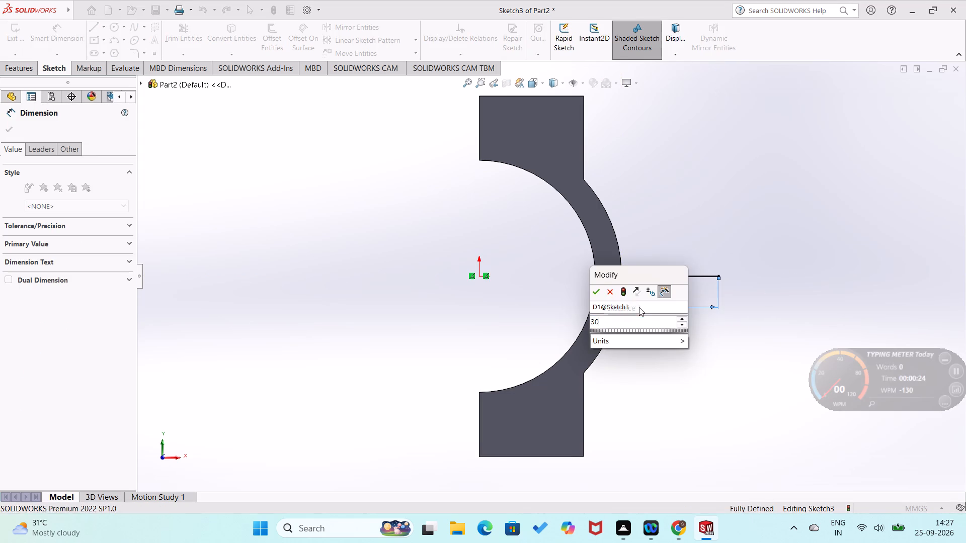
{"action": "key", "text": "Return"}
{"action": "left_click", "coordinate": [638, 320]}
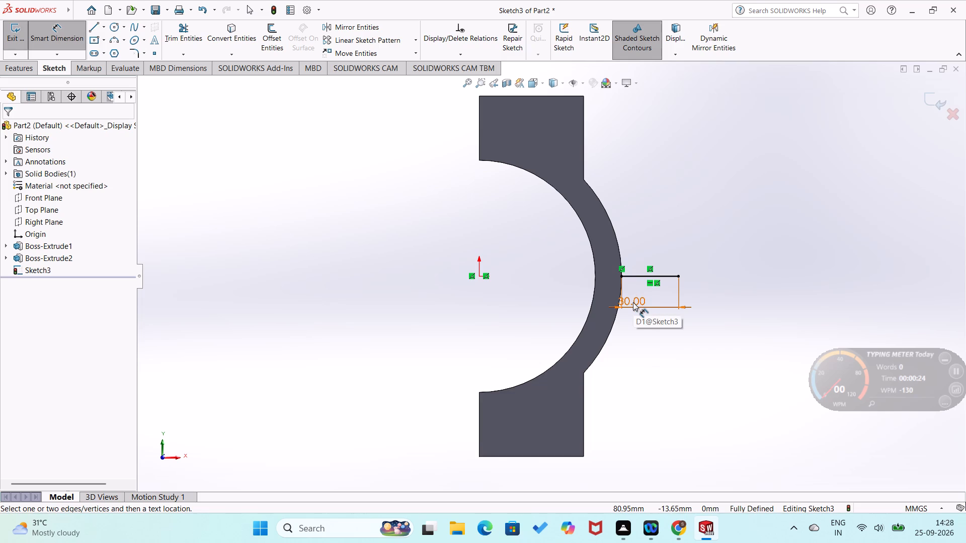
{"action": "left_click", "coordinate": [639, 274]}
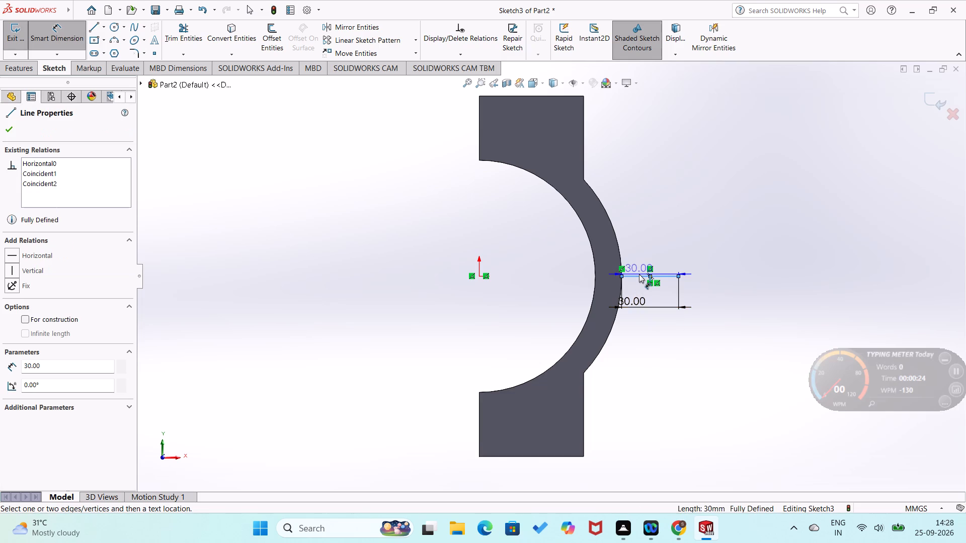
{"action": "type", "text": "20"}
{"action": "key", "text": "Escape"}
Set the length of the horizontal line outward from the outer arc to 20 mm.
{"action": "double_click", "coordinate": [643, 305]}
{"action": "type", "text": "20"}
{"action": "key", "text": "Return"}
{"action": "left_click", "coordinate": [642, 345]}
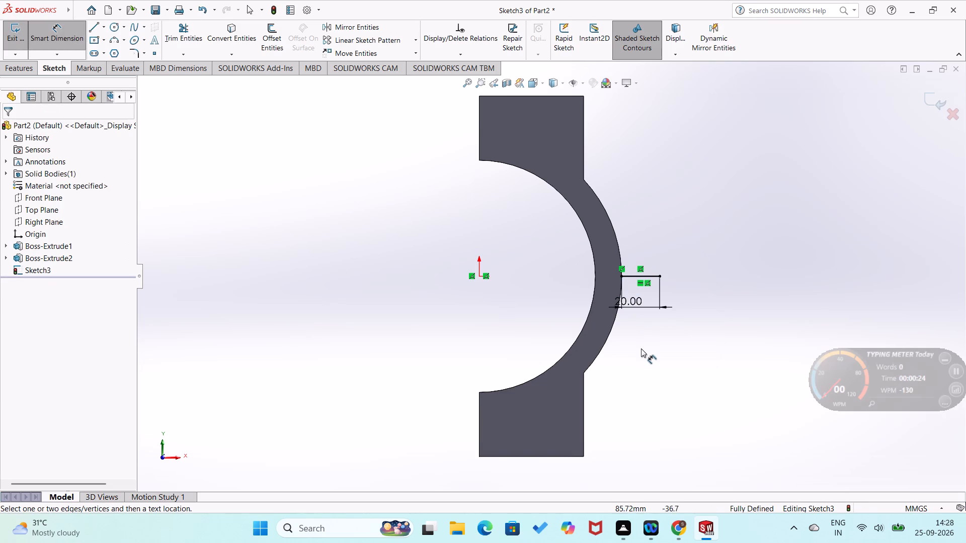
{"action": "right_click_drag", "start_coordinate": [668, 358], "coordinate": [735, 254]}
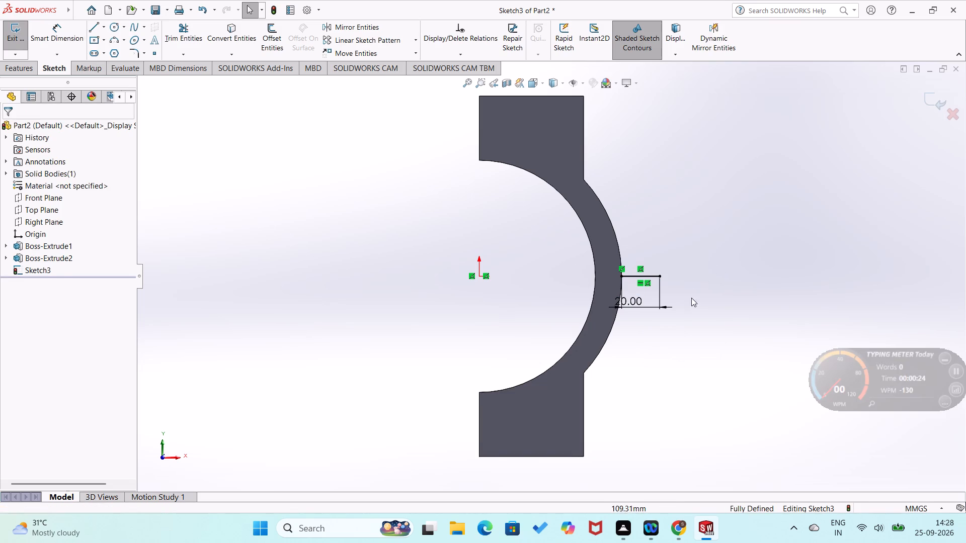
From the 20 mm line's outer end, draw three short zigzag lines, a vertical line up about 38 mm and a horizontal line back about 29 mm.
{"action": "right_click_drag", "start_coordinate": [772, 299], "coordinate": [616, 370]}
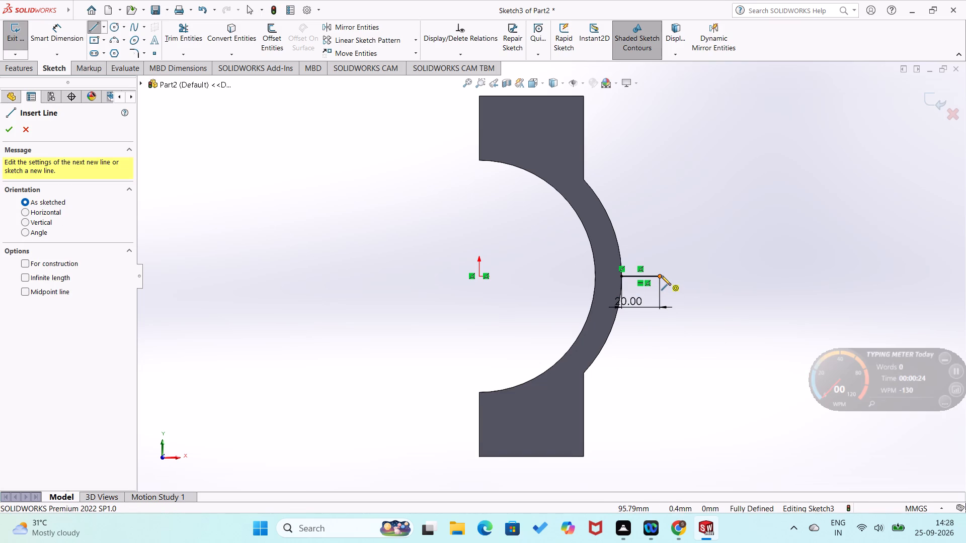
{"action": "left_click", "coordinate": [661, 276]}
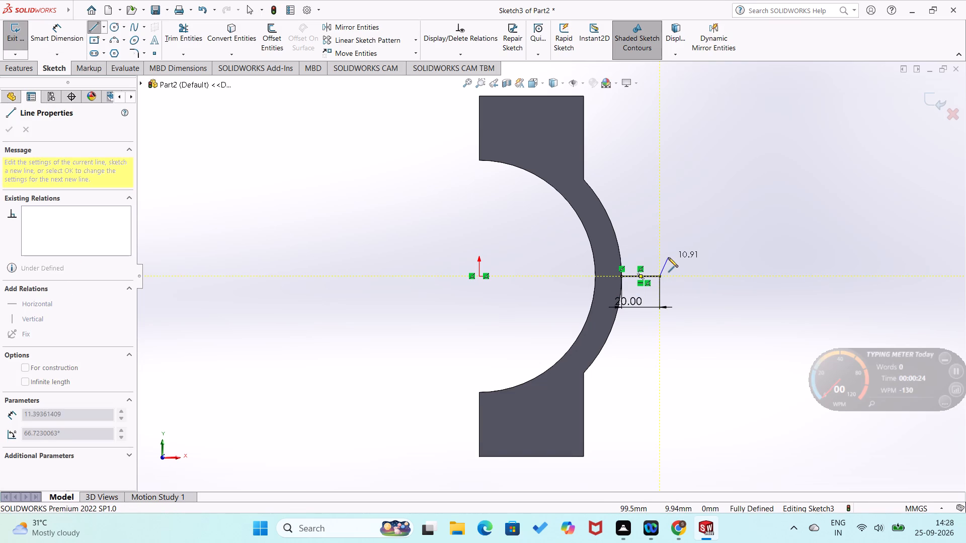
{"action": "left_click", "coordinate": [669, 258]}
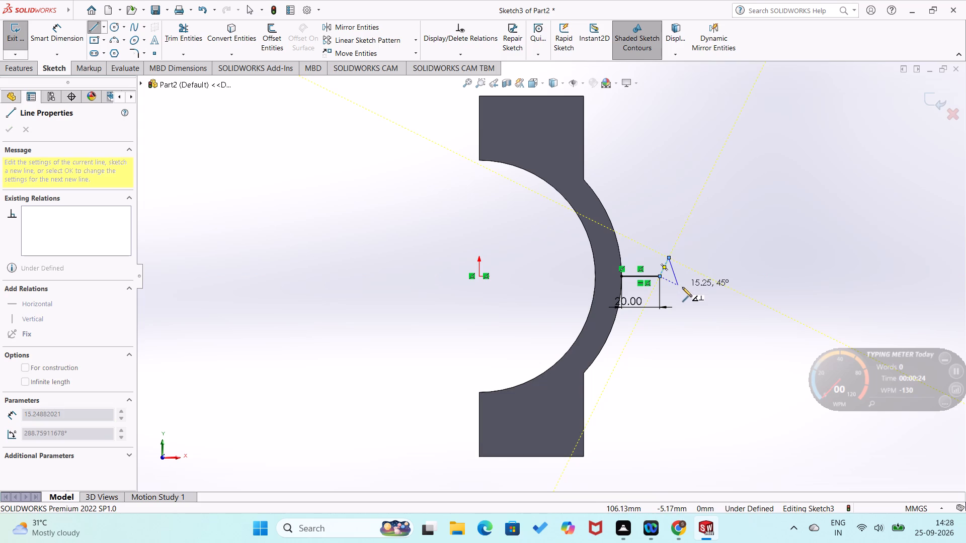
{"action": "left_click", "coordinate": [686, 299]}
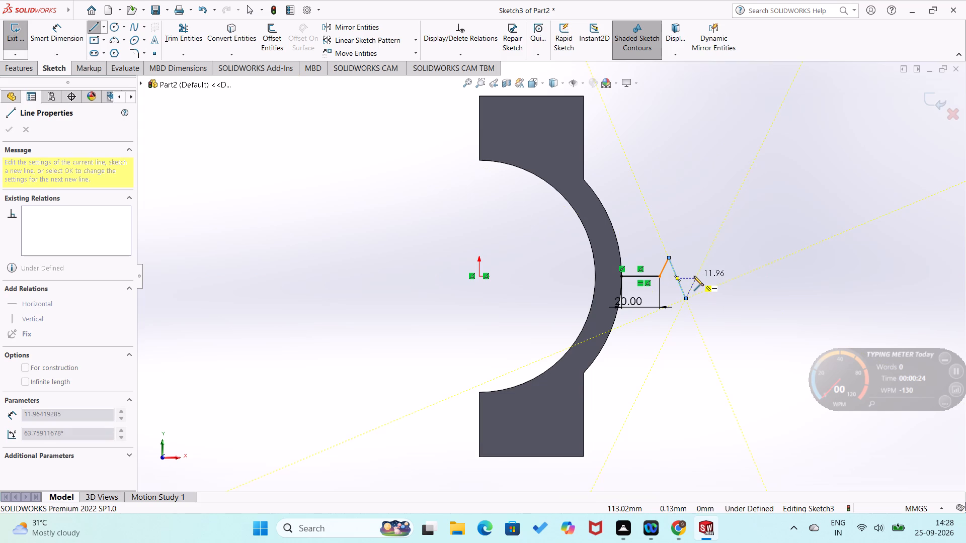
{"action": "left_click", "coordinate": [694, 276]}
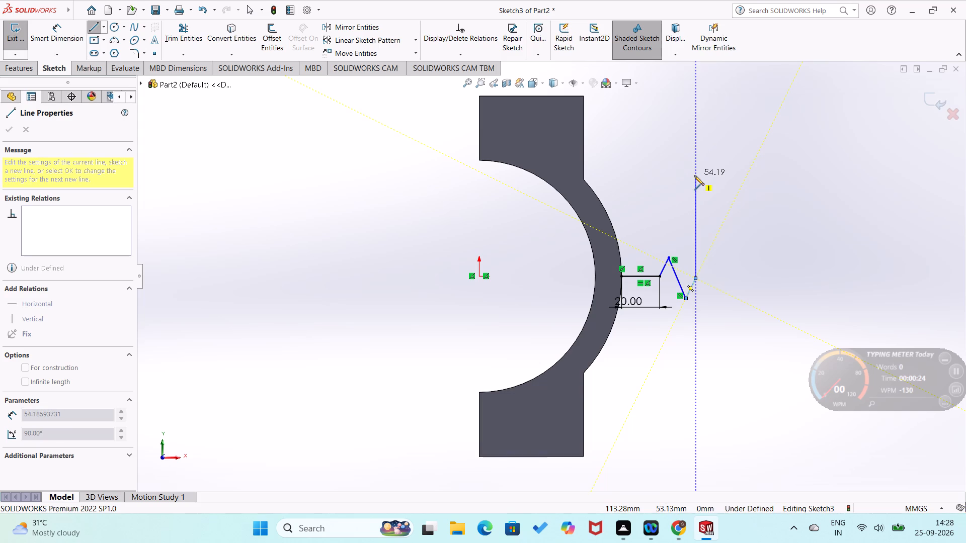
{"action": "left_click", "coordinate": [694, 206]}
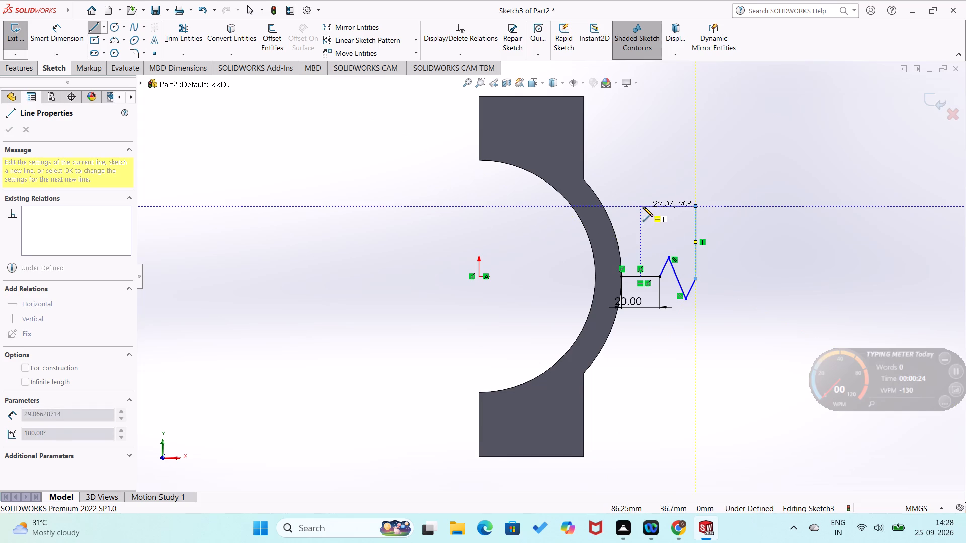
{"action": "left_click", "coordinate": [642, 206]}
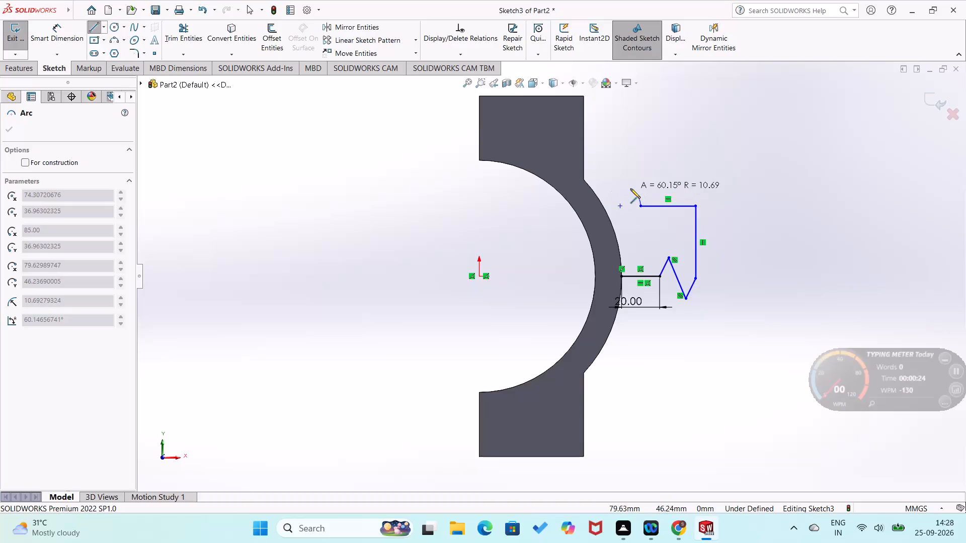
{"action": "key", "text": "Escape"}
Draw a line about 38 mm down the upper block's outer edge and a tangent arc of about 33 mm radius to the upper horizontal line's free end.
{"action": "right_click_drag", "start_coordinate": [664, 168], "coordinate": [603, 183]}
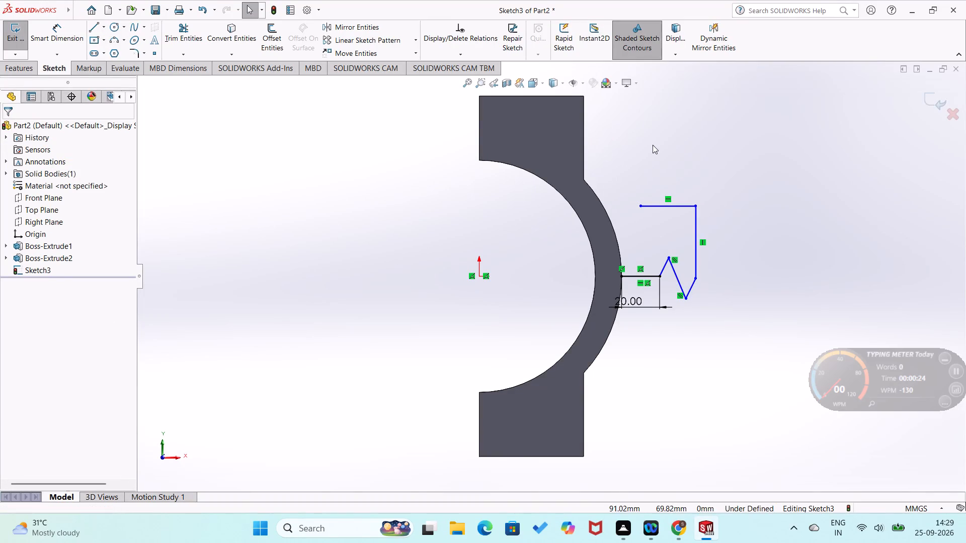
{"action": "right_click_drag", "start_coordinate": [700, 163], "coordinate": [607, 210]}
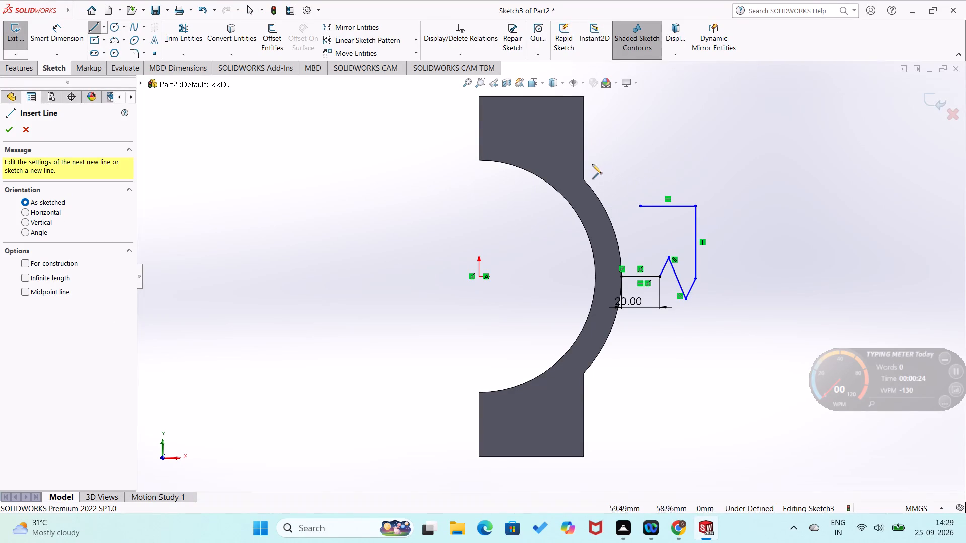
{"action": "left_click", "coordinate": [584, 97]}
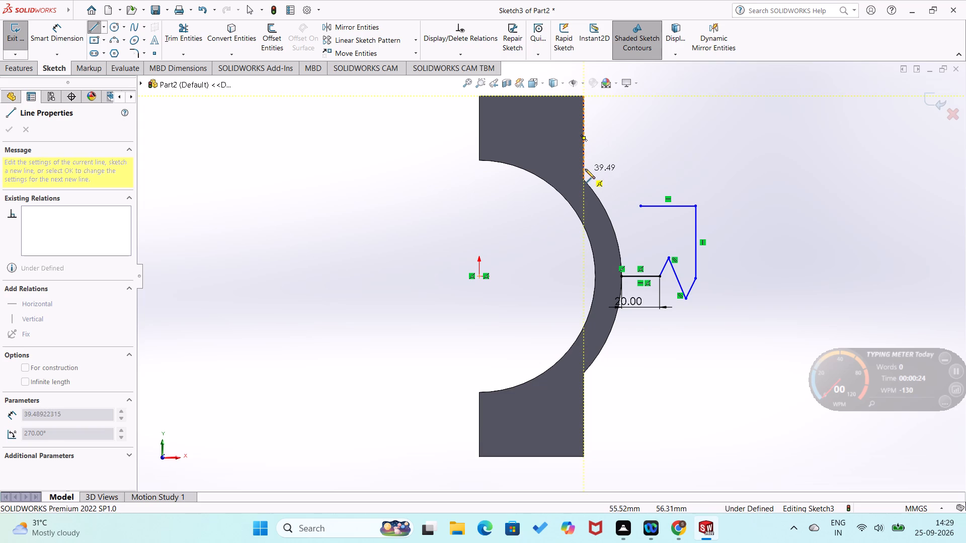
{"action": "left_click", "coordinate": [583, 168]}
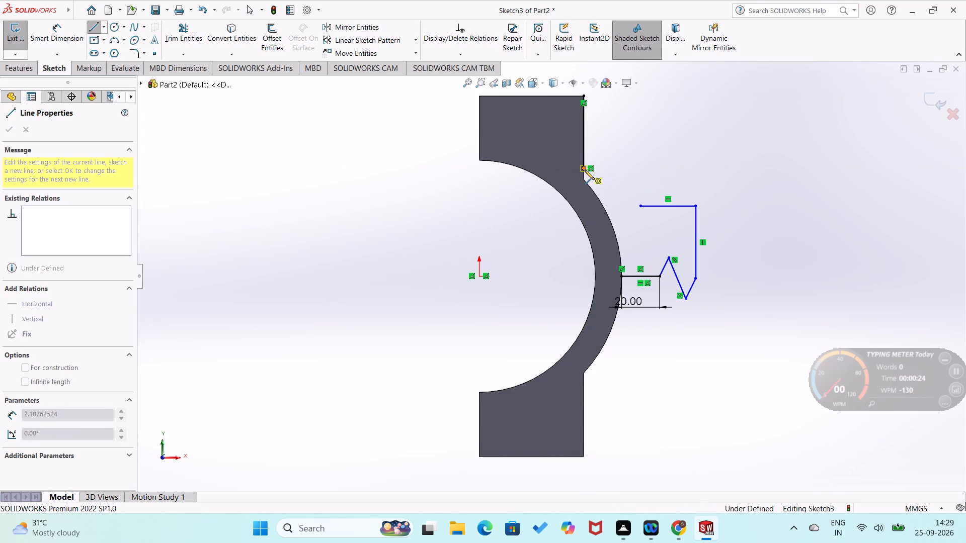
{"action": "left_click", "coordinate": [639, 206]}
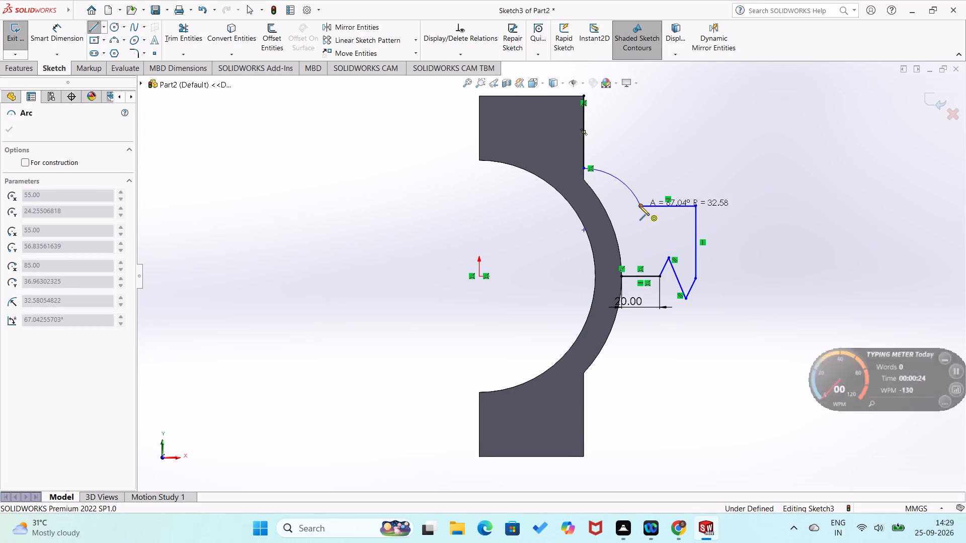
{"action": "right_click_drag", "start_coordinate": [715, 193], "coordinate": [743, 150]}
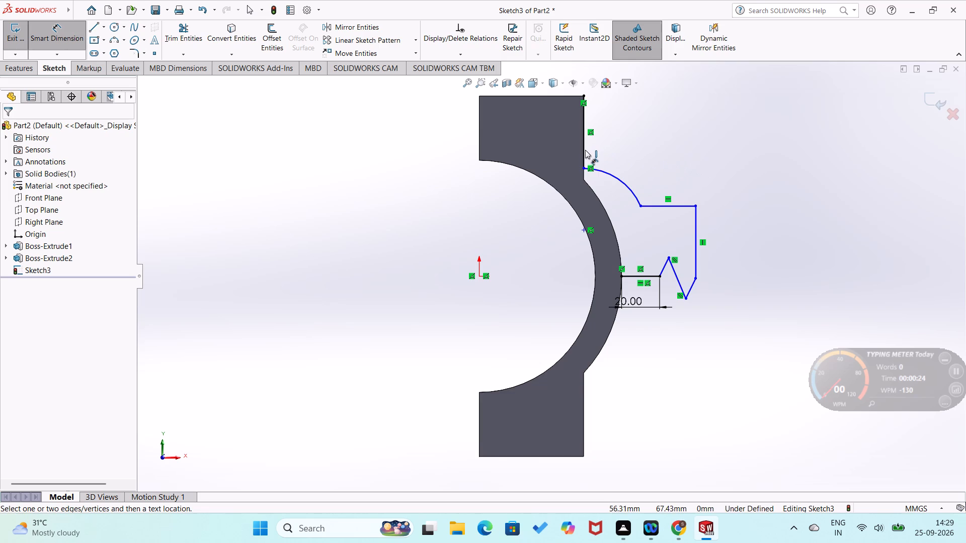
{"action": "key", "text": "Escape"}
Delete the vertical sketch line on the upper block's outer edge, keeping the arc.
{"action": "left_click", "coordinate": [585, 152]}
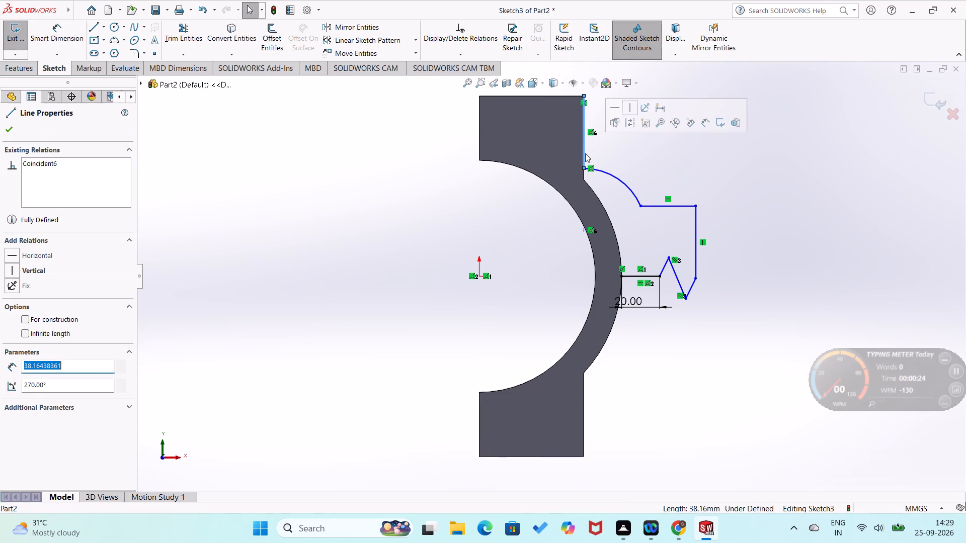
{"action": "key", "text": "Delete"}
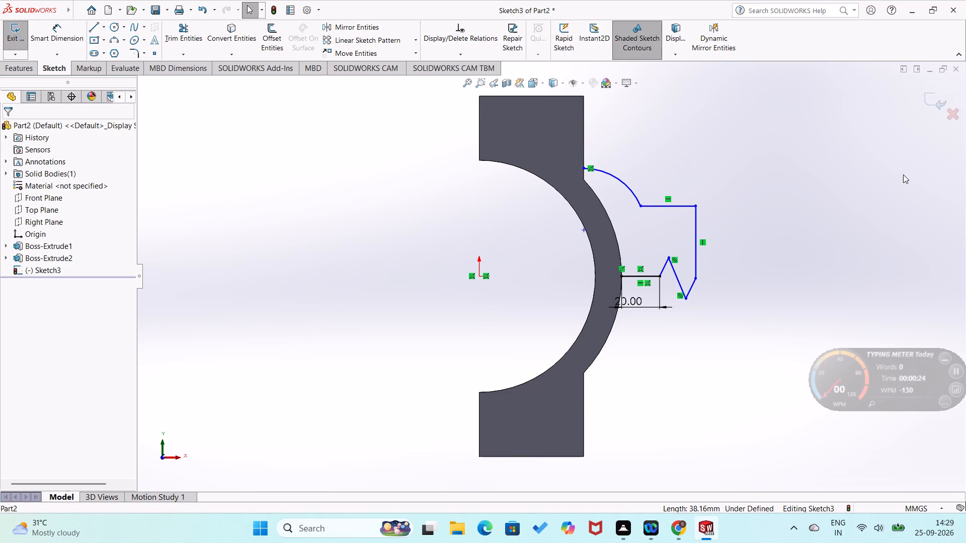
Draw a vertical line about 6 mm long from the sketch arc's start down to the corner where the upper block meets the ring.
{"action": "right_click_drag", "start_coordinate": [832, 208], "coordinate": [781, 216]}
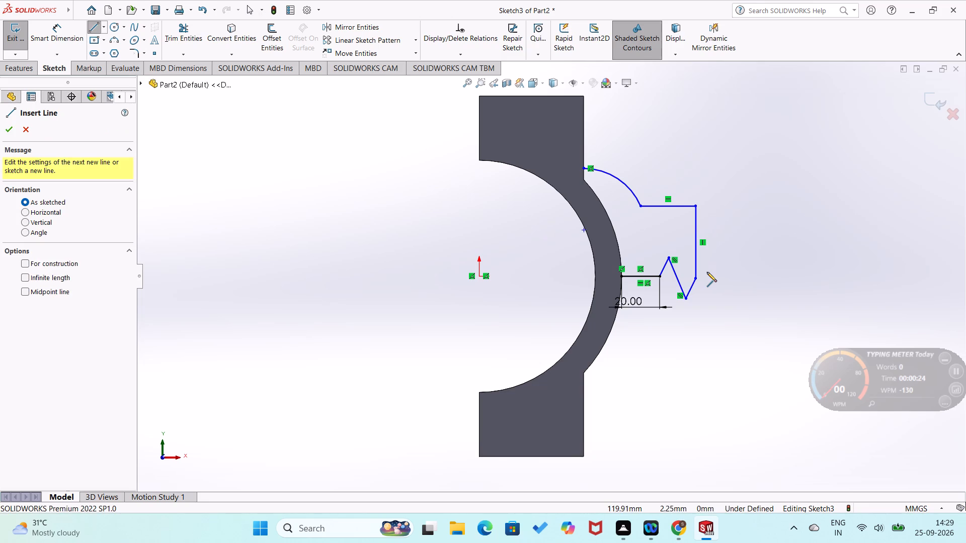
{"action": "left_click", "coordinate": [585, 168]}
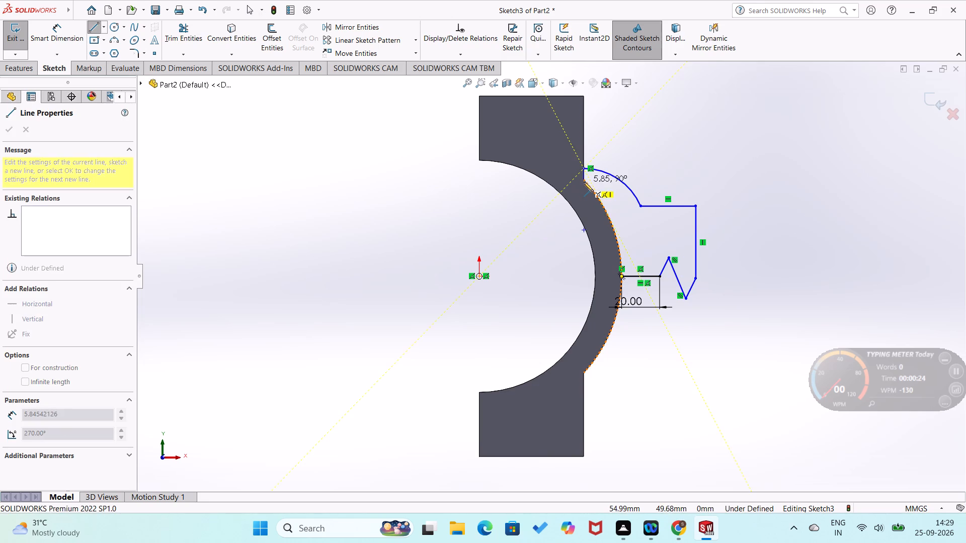
{"action": "left_click", "coordinate": [584, 179]}
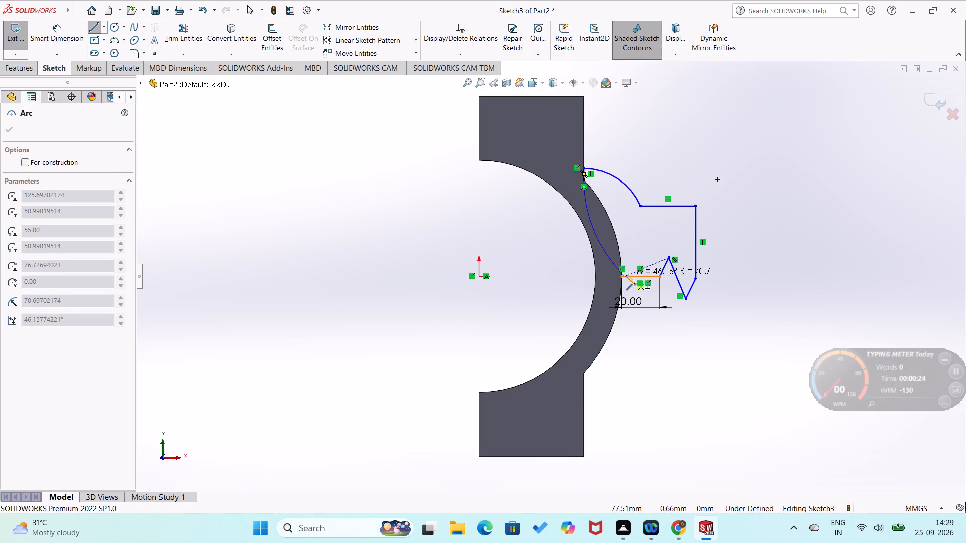
{"action": "key", "text": "Escape"}
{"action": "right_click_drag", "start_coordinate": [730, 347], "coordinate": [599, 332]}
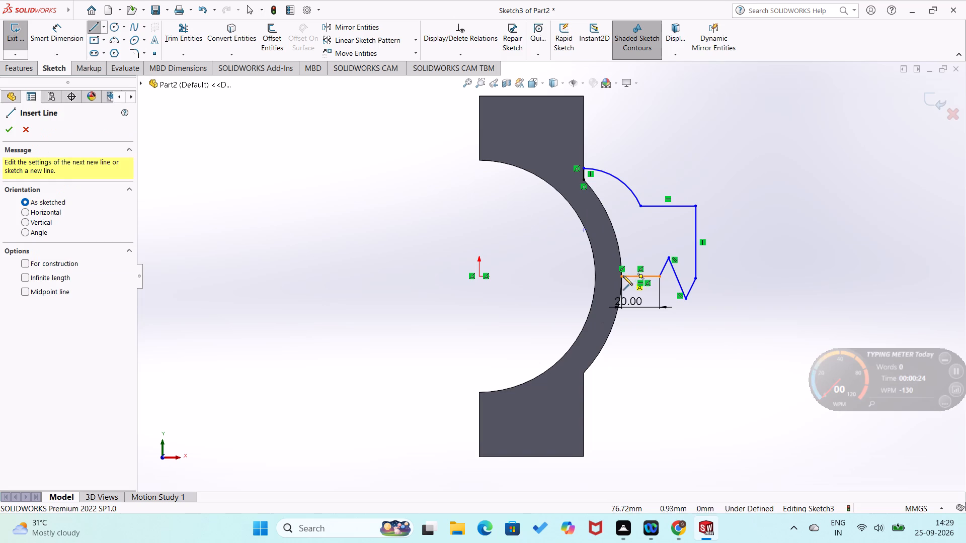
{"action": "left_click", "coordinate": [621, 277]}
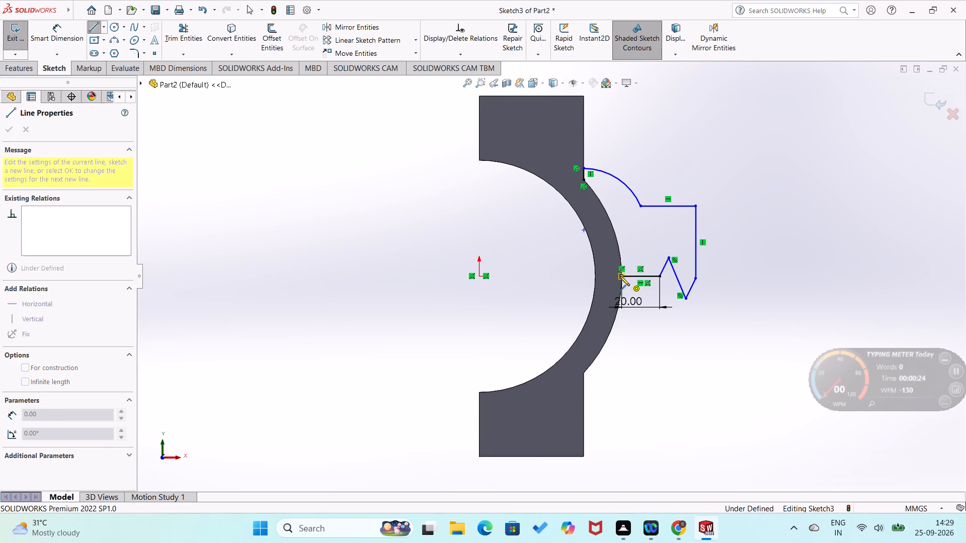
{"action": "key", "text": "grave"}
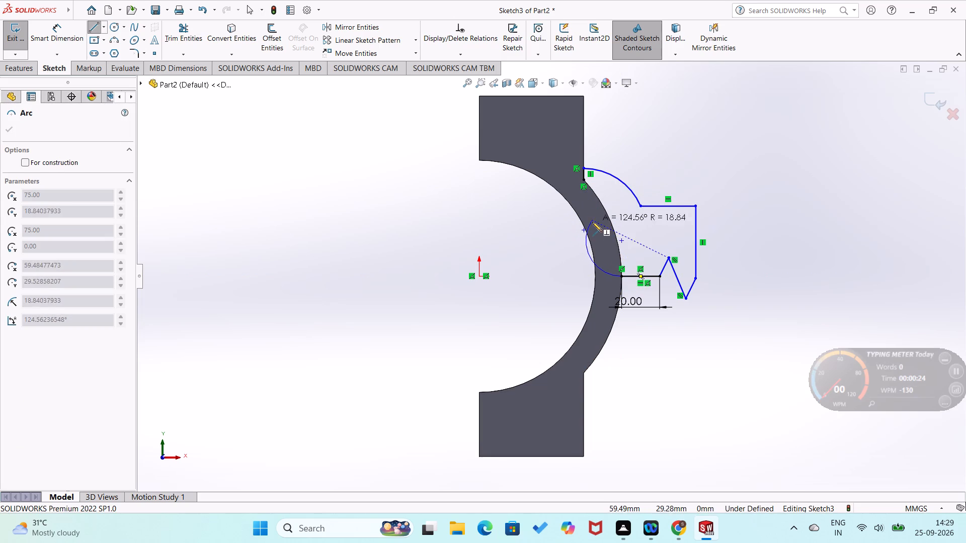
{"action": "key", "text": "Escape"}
Close the profile with a slanted line about 55 mm long from the 20 mm line's inner end to the corner of block and ring.
{"action": "right_click_drag", "start_coordinate": [680, 337], "coordinate": [589, 351]}
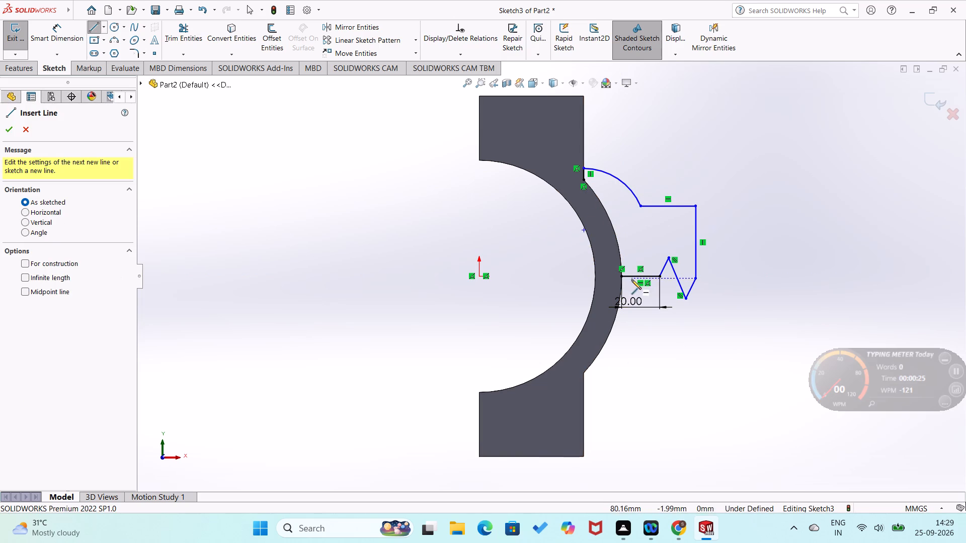
{"action": "left_click", "coordinate": [621, 276]}
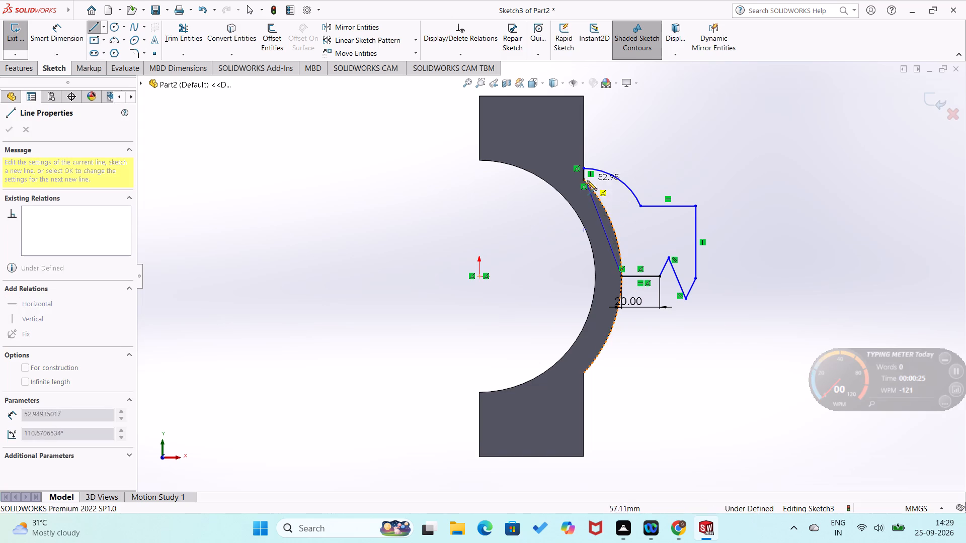
{"action": "left_click", "coordinate": [584, 180]}
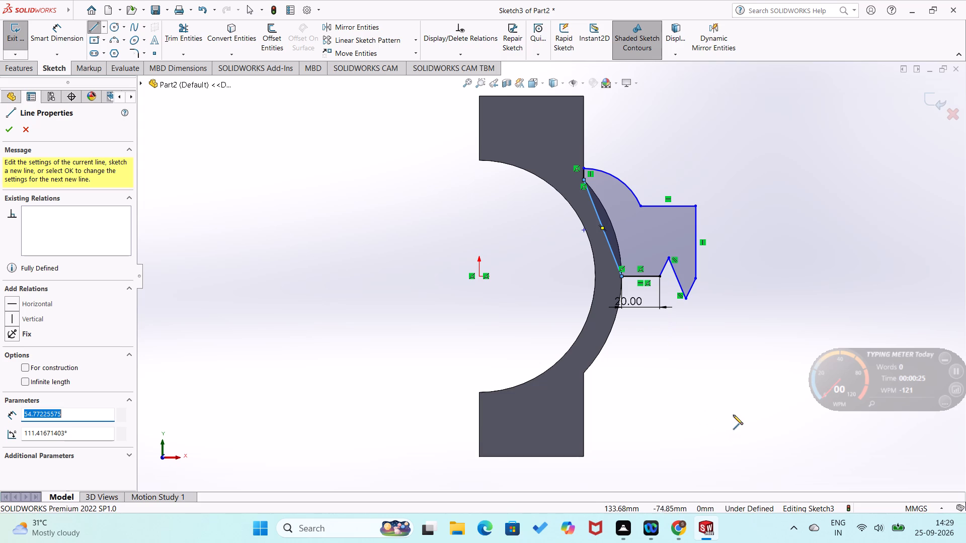
Dimension the profile's outer vertical side at 38 mm.
{"action": "right_click_drag", "start_coordinate": [733, 407], "coordinate": [785, 277]}
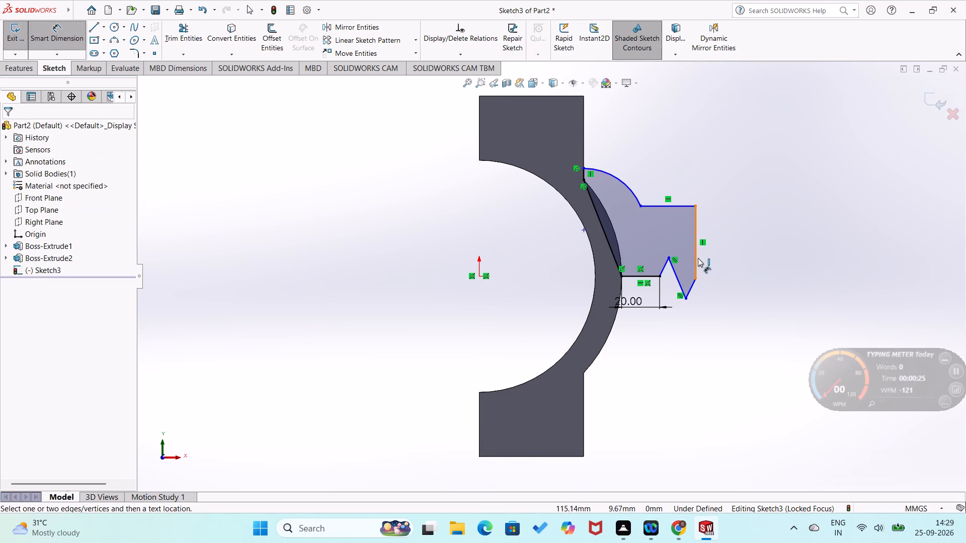
{"action": "left_click", "coordinate": [696, 259]}
{"action": "left_click", "coordinate": [720, 255]}
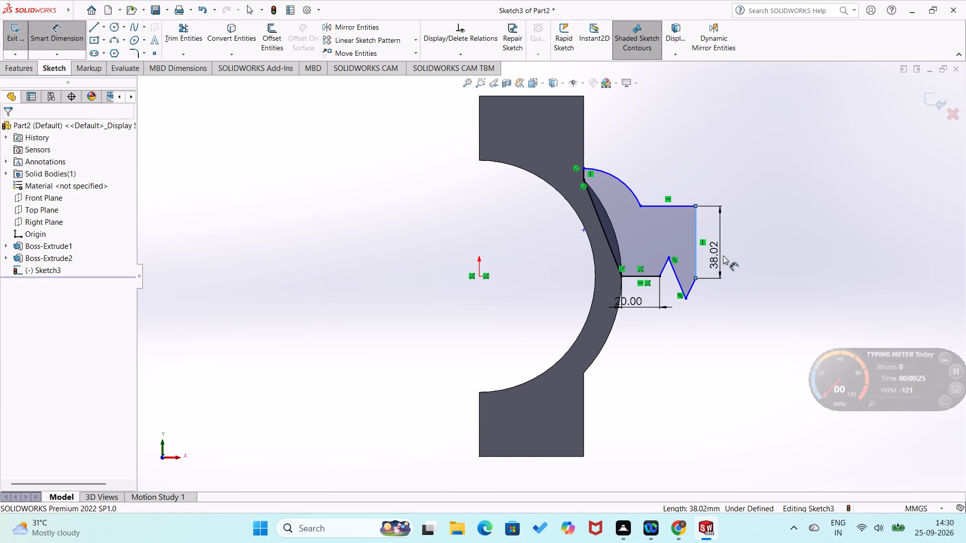
{"action": "type", "text": "38"}
{"action": "key", "text": "Return"}
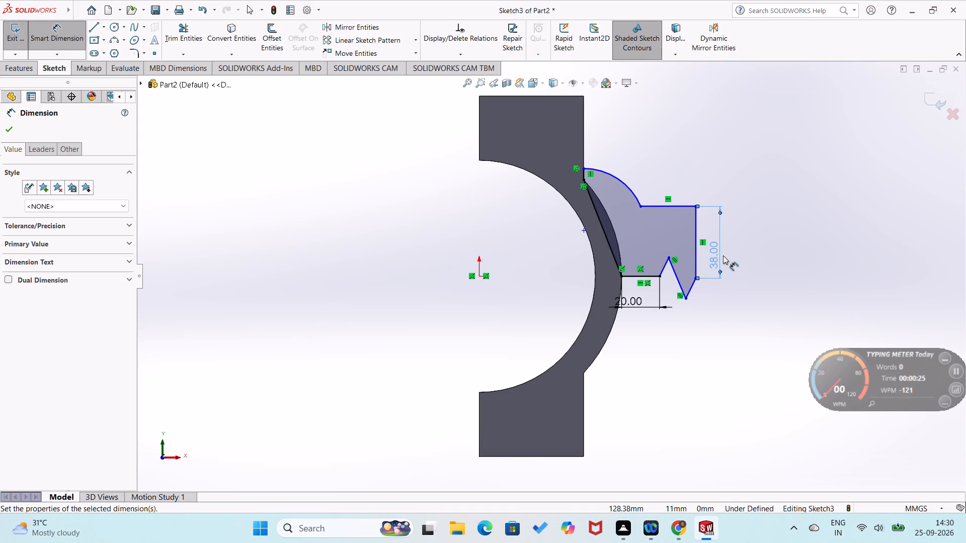
Dimension the profile's upper horizontal edge at 30 mm.
{"action": "left_click", "coordinate": [661, 206]}
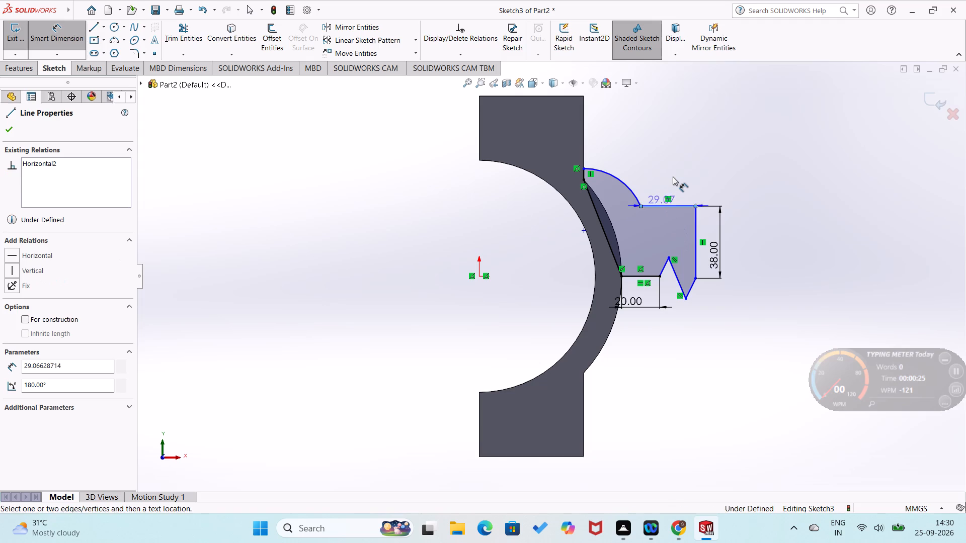
{"action": "left_click", "coordinate": [673, 176]}
{"action": "type", "text": "30"}
{"action": "key", "text": "Return"}
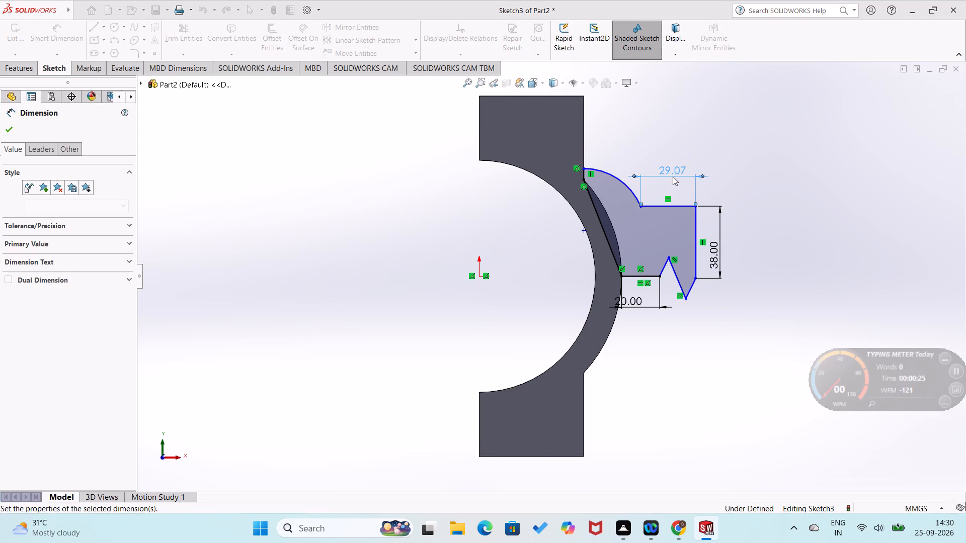
{"action": "left_click", "coordinate": [747, 196]}
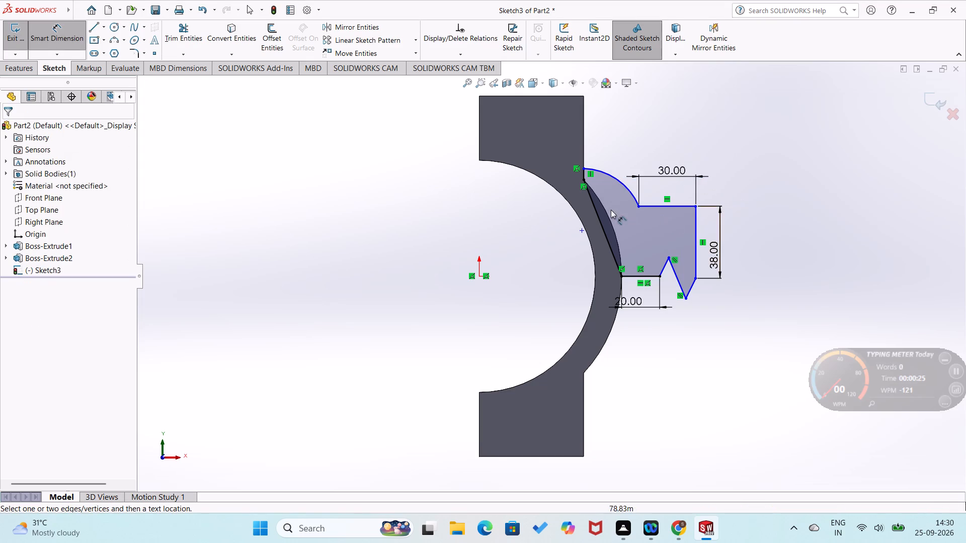
Dimension the profile's upper arc with a radius of 32 mm.
{"action": "left_click", "coordinate": [619, 182]}
{"action": "left_click", "coordinate": [624, 169]}
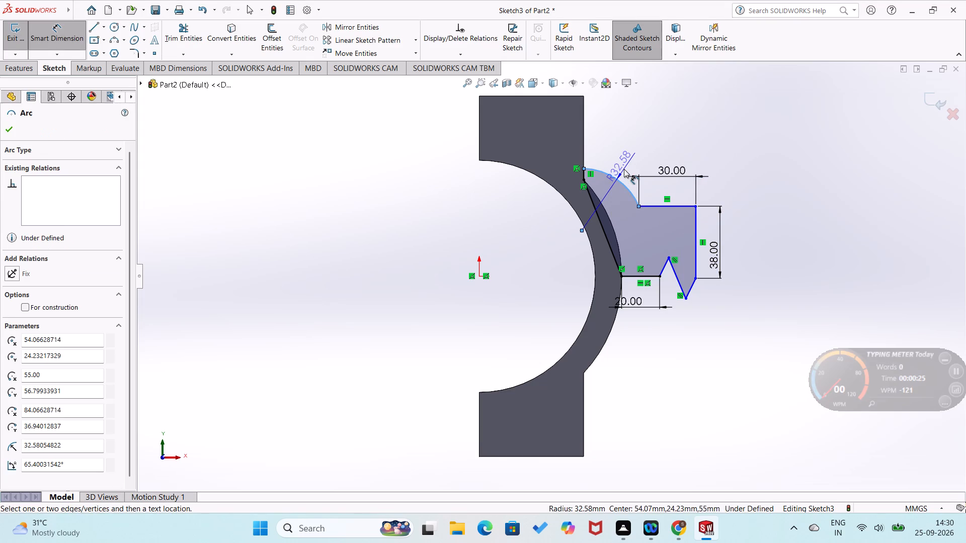
{"action": "type", "text": "32"}
{"action": "key", "text": "Return"}
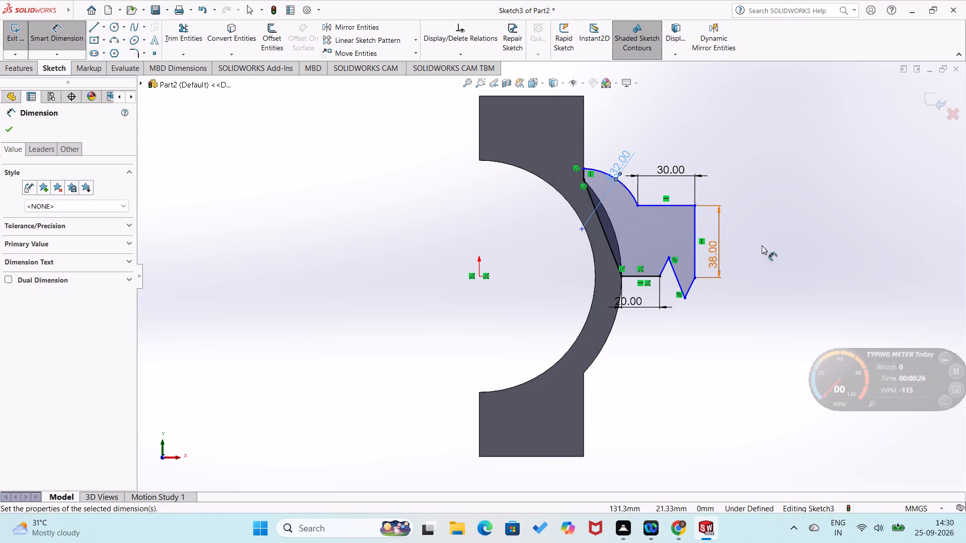
{"action": "left_click", "coordinate": [783, 251]}
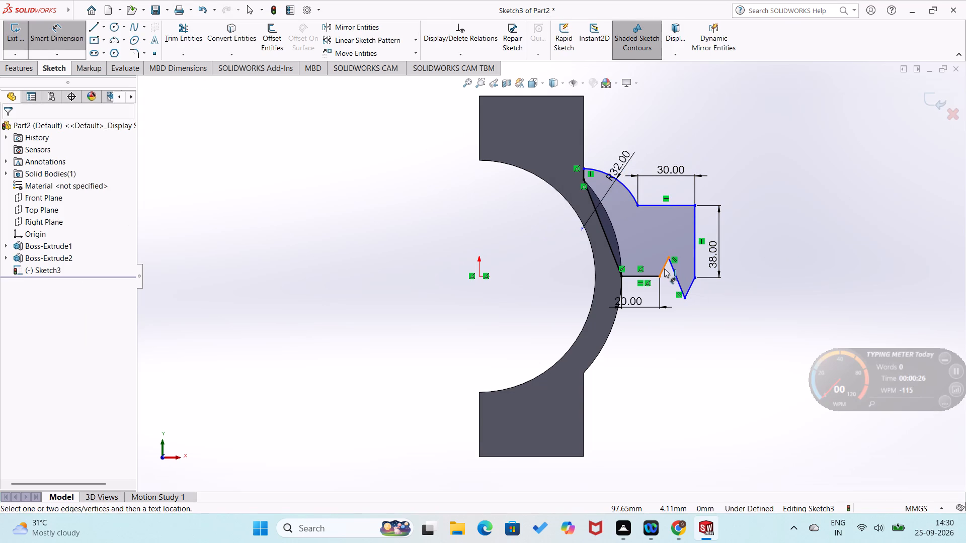
Dimension the vertical height of the zigzag's first slanted line, next to the 20 mm line, at 10 mm.
{"action": "left_click", "coordinate": [664, 268]}
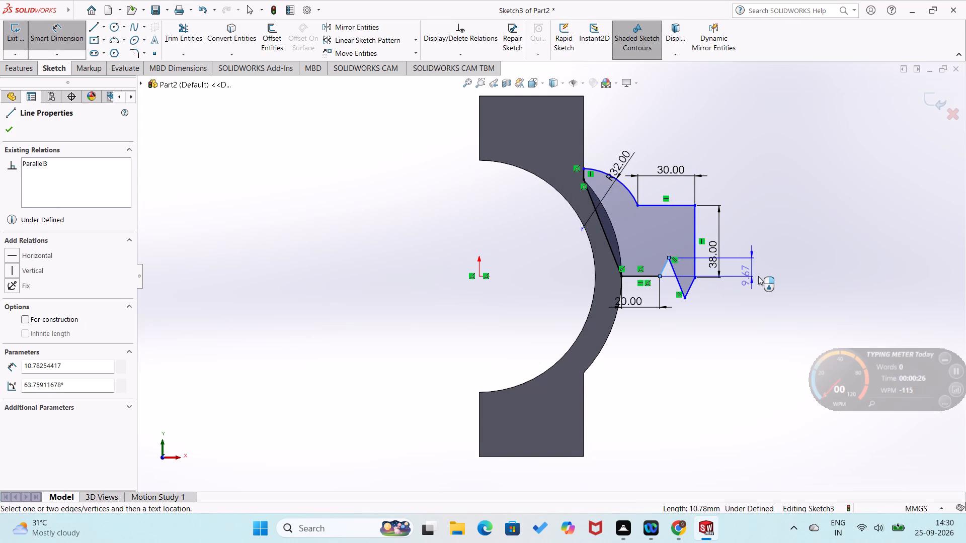
{"action": "left_click", "coordinate": [758, 276]}
{"action": "type", "text": "10"}
{"action": "key", "text": "Return"}
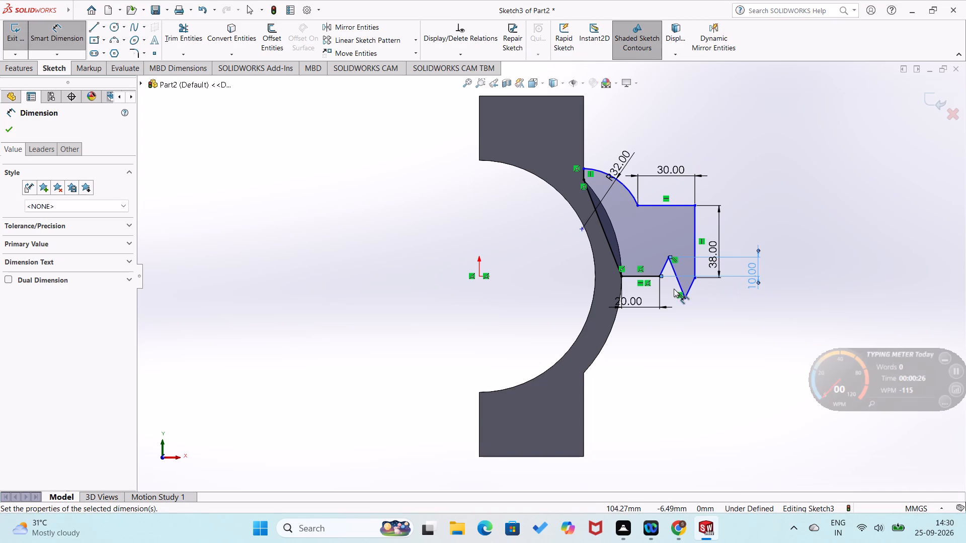
Dimension the vertical height of the zigzag's long middle line at 22 mm.
{"action": "left_click", "coordinate": [679, 283]}
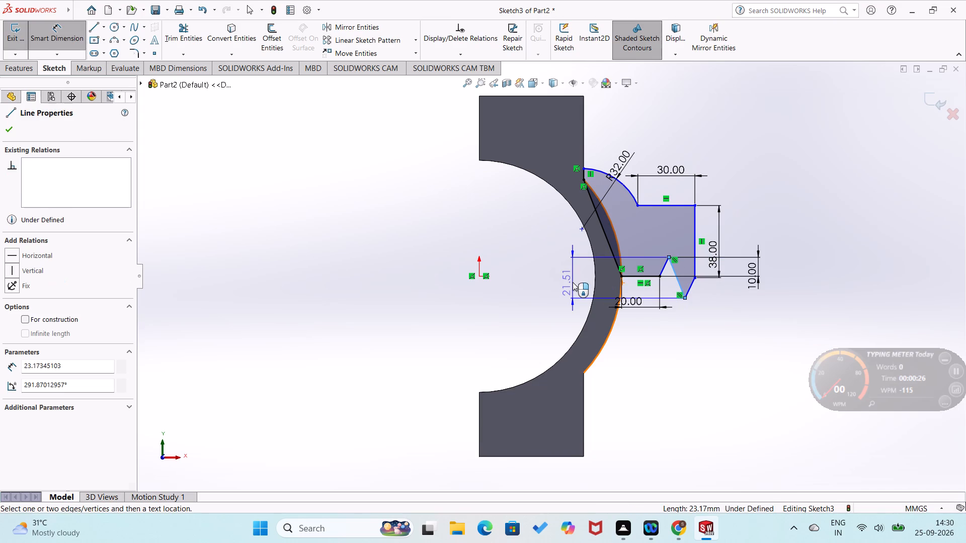
{"action": "left_click", "coordinate": [573, 282]}
{"action": "type", "text": "22"}
{"action": "key", "text": "Return"}
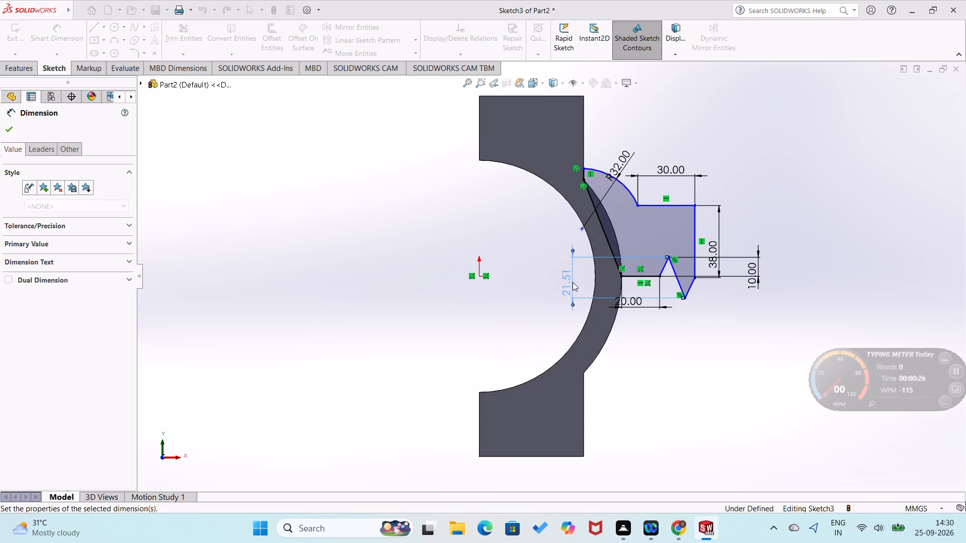
Dimension the vertical height of the zigzag's last slanted line, next to the outer vertical side, at 11 mm.
{"action": "left_click", "coordinate": [690, 288]}
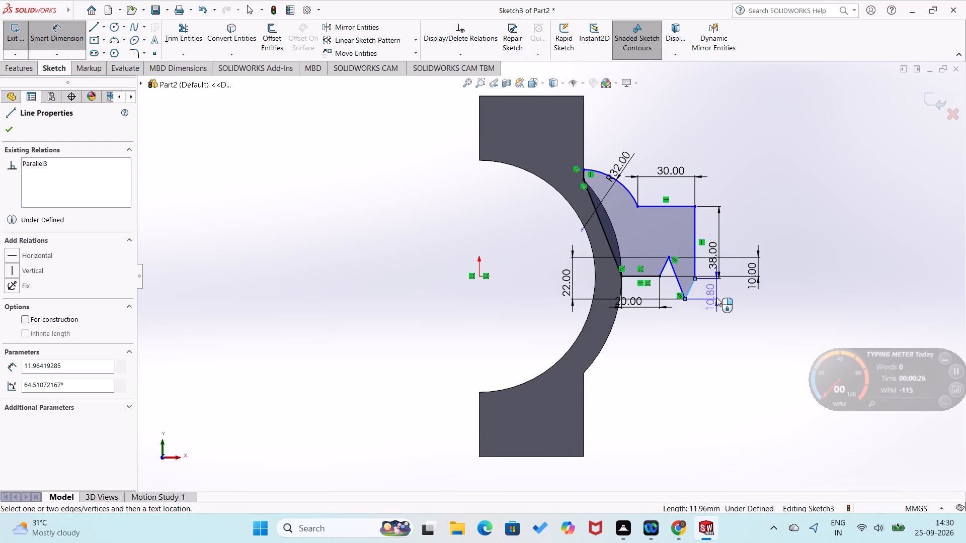
{"action": "left_click", "coordinate": [716, 297]}
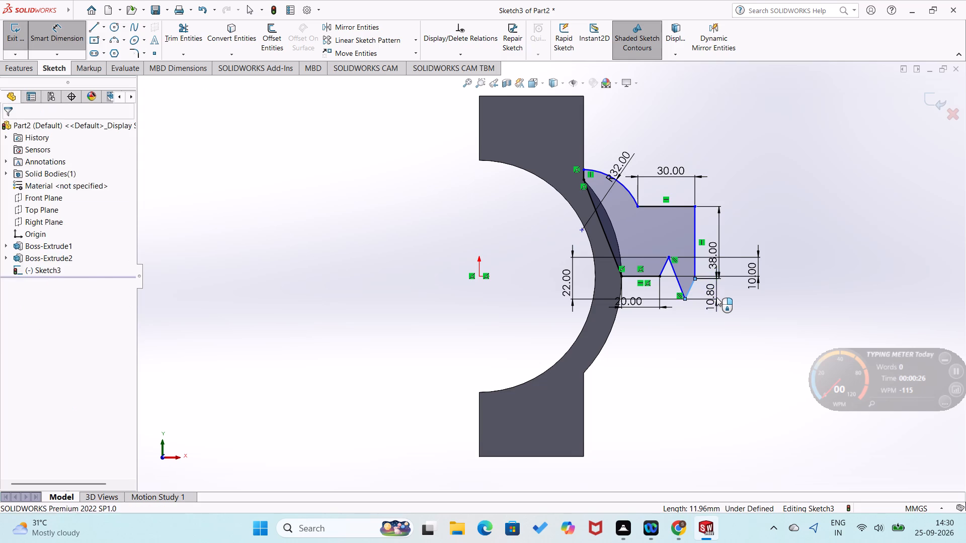
{"action": "type", "text": "11"}
{"action": "key", "text": "Return"}
{"action": "left_click", "coordinate": [662, 341]}
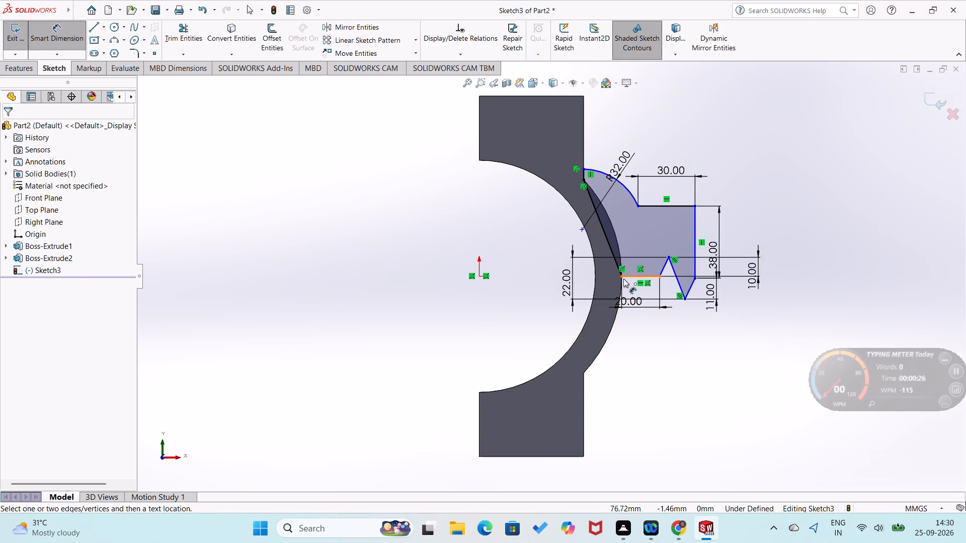
Dimension the horizontal distance from the 20 mm line's inner end to the outer vertical side's lower end at 39 mm.
{"action": "left_click", "coordinate": [622, 278]}
{"action": "left_click", "coordinate": [693, 277]}
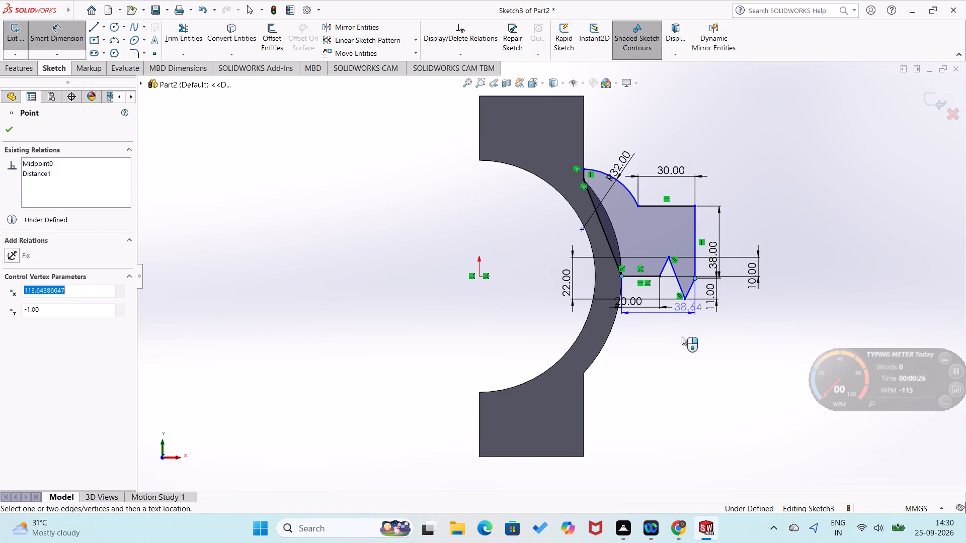
{"action": "left_click", "coordinate": [676, 348]}
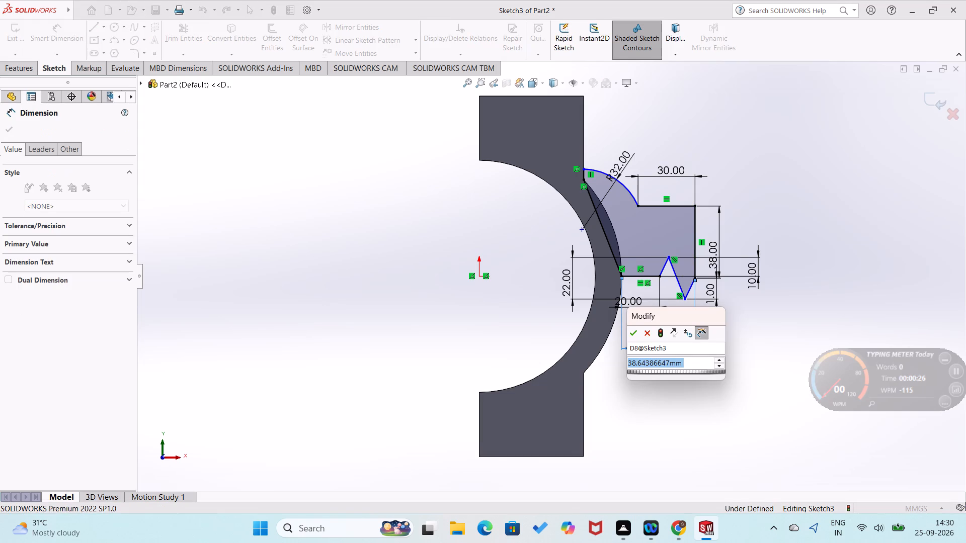
{"action": "type", "text": "39"}
{"action": "key", "text": "Return"}
{"action": "left_click", "coordinate": [673, 356]}
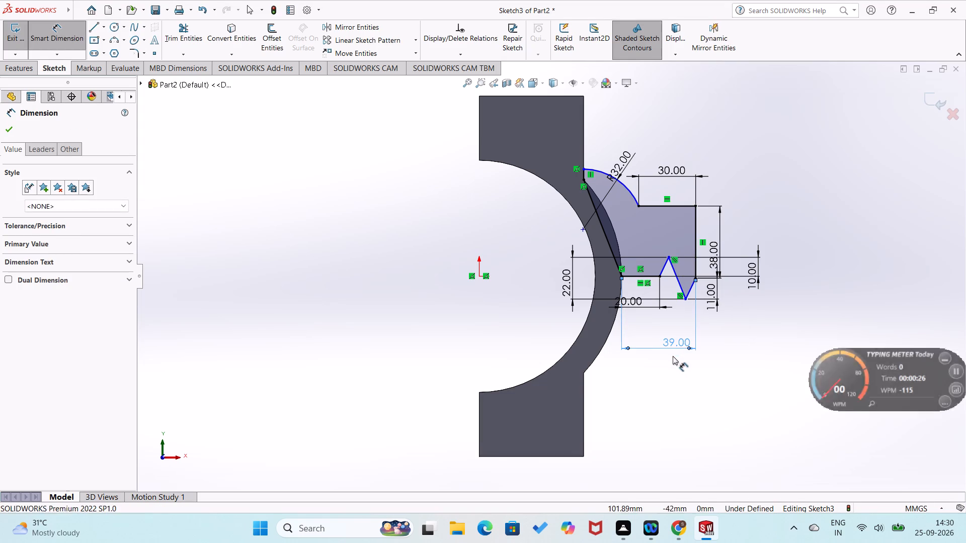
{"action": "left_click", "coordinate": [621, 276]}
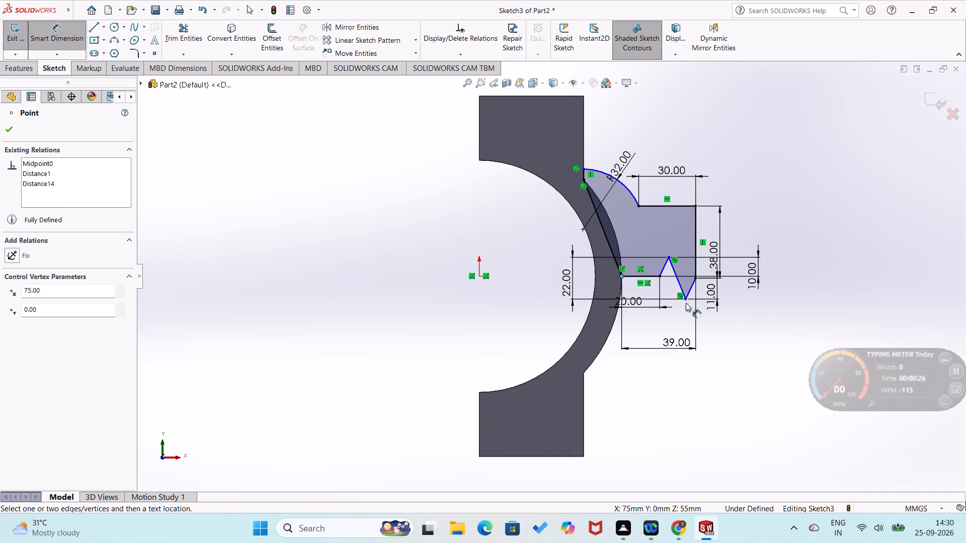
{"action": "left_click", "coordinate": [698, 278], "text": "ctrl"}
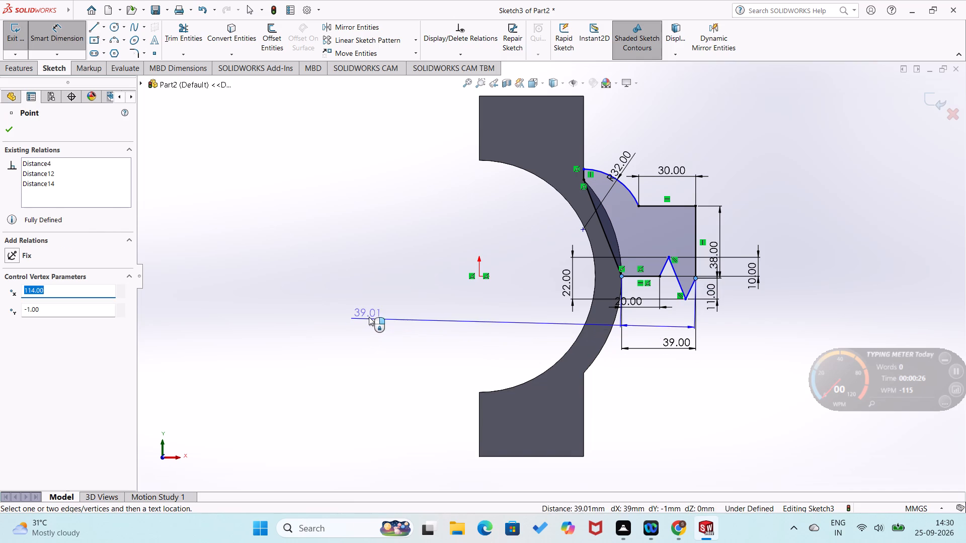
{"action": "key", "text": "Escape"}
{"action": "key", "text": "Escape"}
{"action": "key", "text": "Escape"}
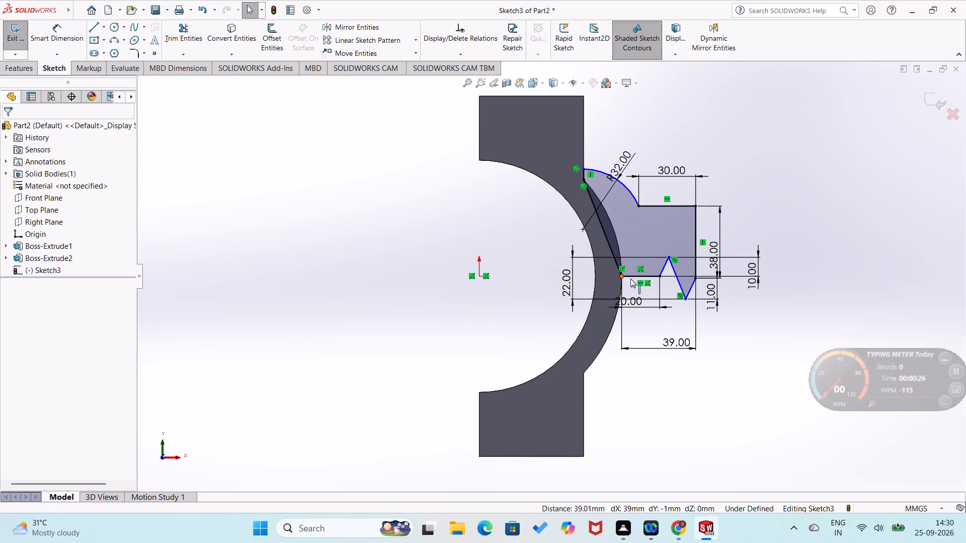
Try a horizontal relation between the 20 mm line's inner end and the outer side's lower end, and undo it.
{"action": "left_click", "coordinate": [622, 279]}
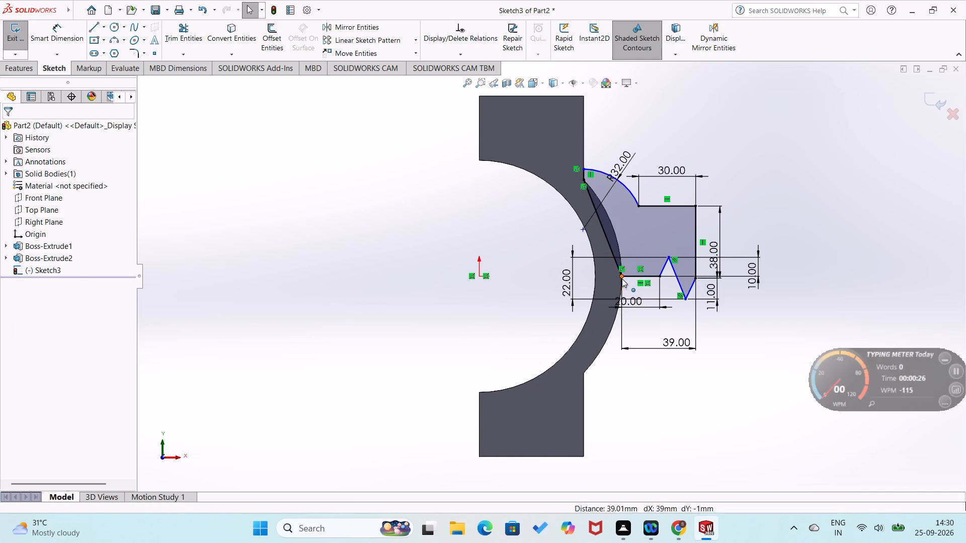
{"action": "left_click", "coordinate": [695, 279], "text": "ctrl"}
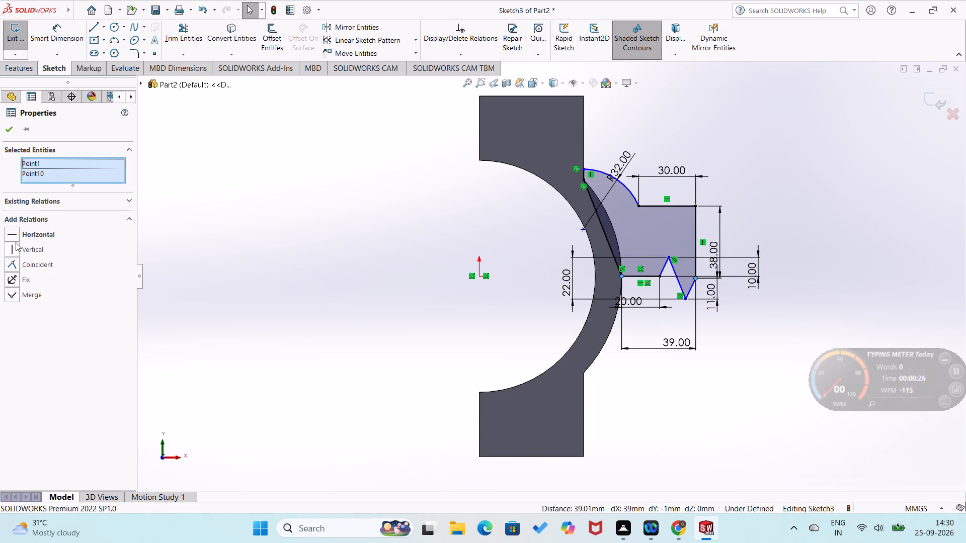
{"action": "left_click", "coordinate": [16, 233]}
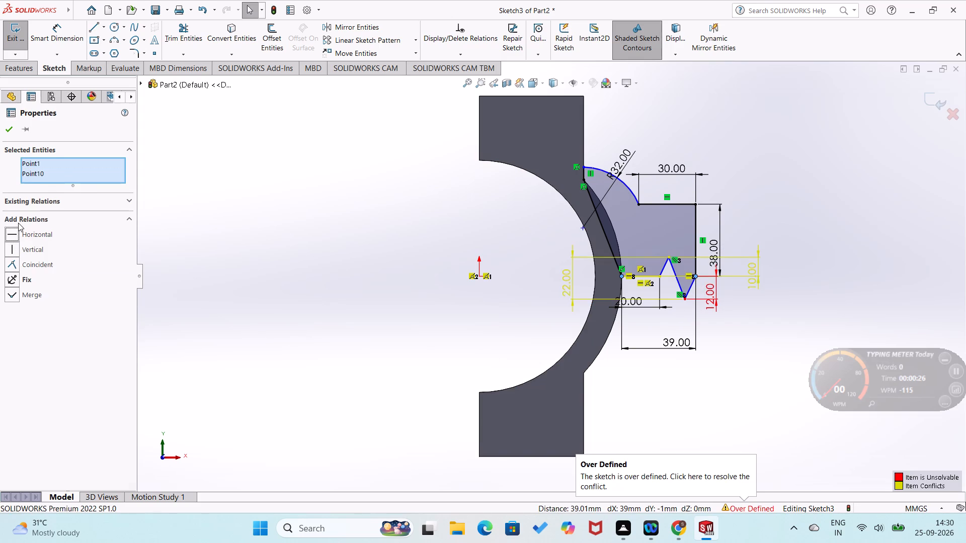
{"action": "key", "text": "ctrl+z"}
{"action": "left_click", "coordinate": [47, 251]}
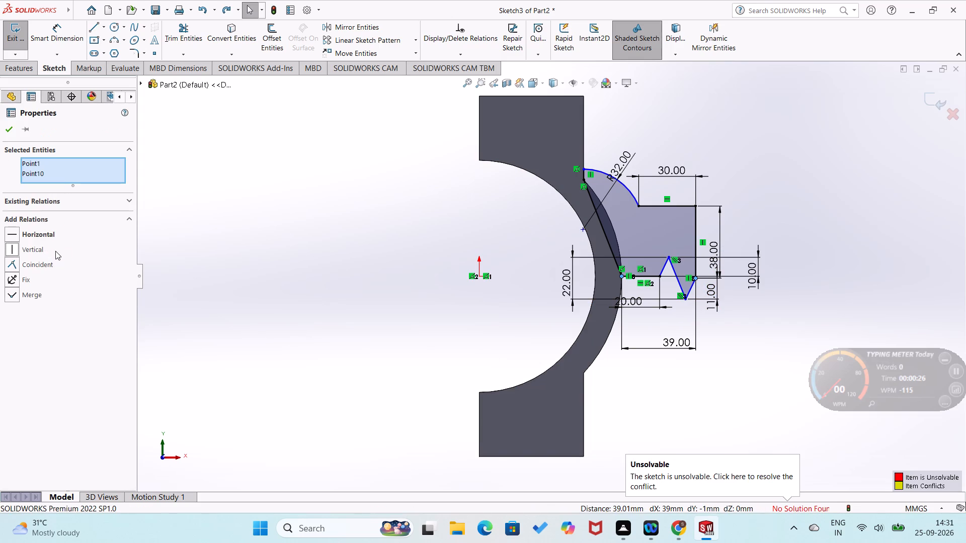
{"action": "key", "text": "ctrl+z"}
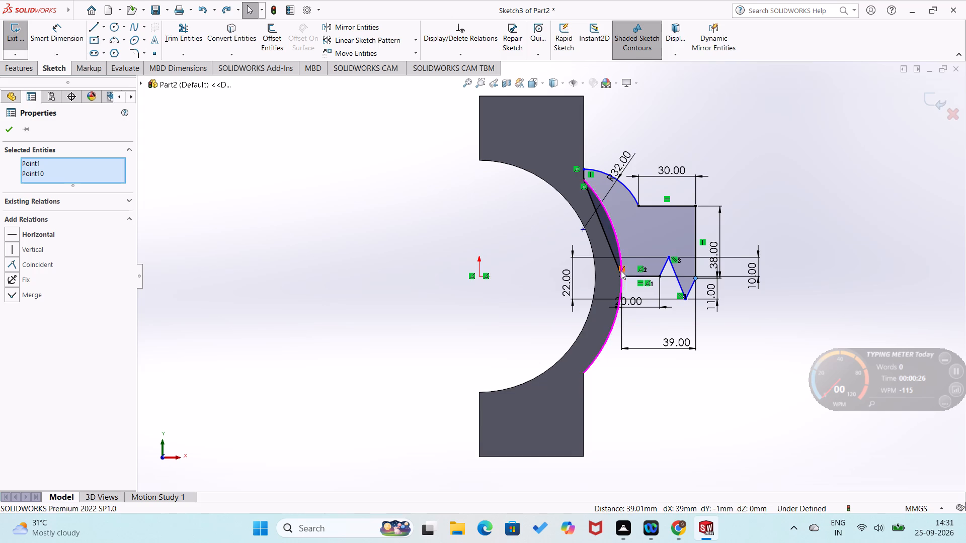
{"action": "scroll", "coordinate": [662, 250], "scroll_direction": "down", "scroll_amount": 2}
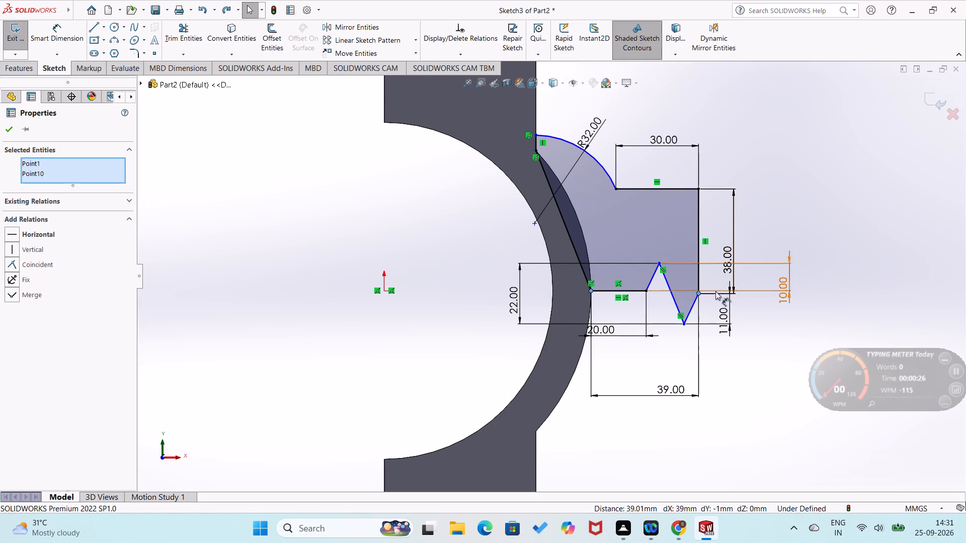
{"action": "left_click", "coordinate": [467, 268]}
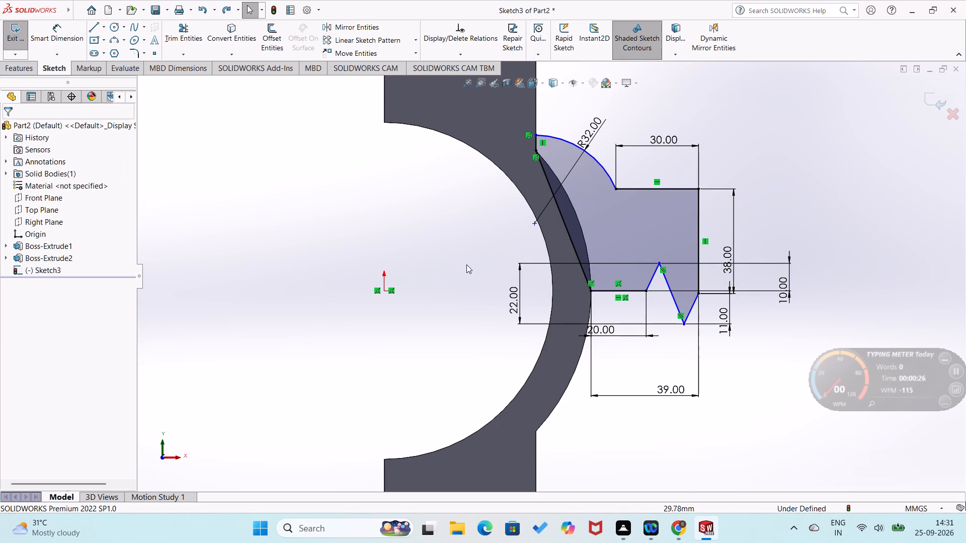
Dimension the short vertical line between the arc's start and the block-ring corner at 5.5 mm.
{"action": "left_click", "coordinate": [536, 142]}
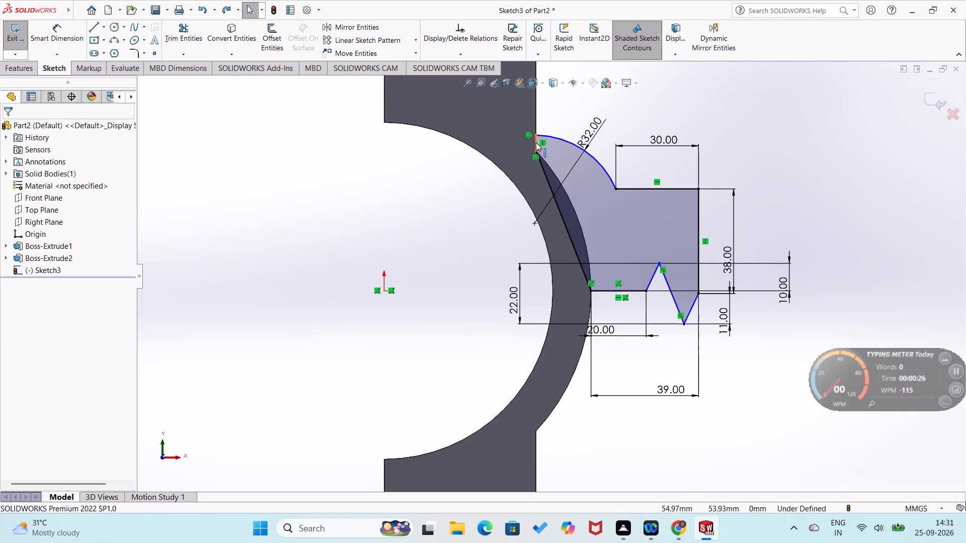
{"action": "right_click_drag", "start_coordinate": [424, 264], "coordinate": [433, 156]}
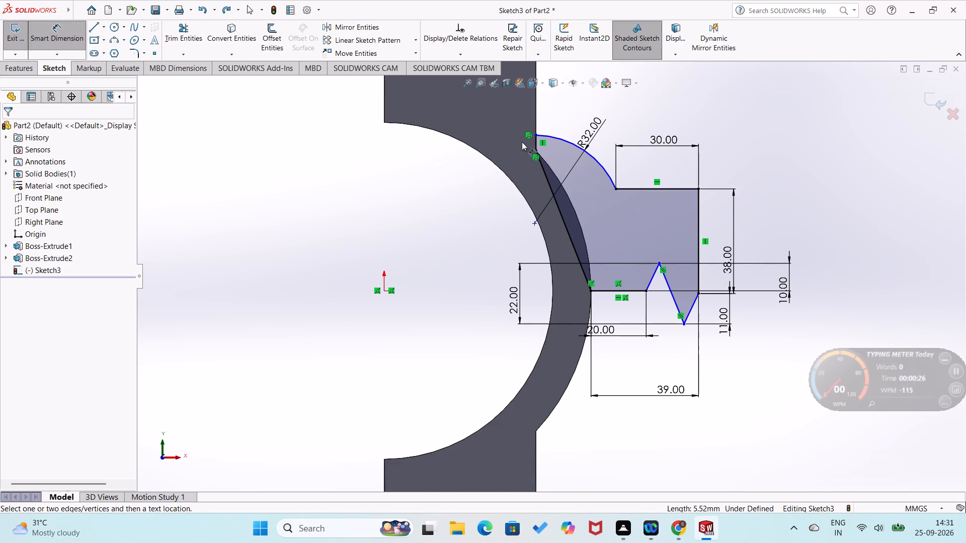
{"action": "left_click", "coordinate": [536, 144]}
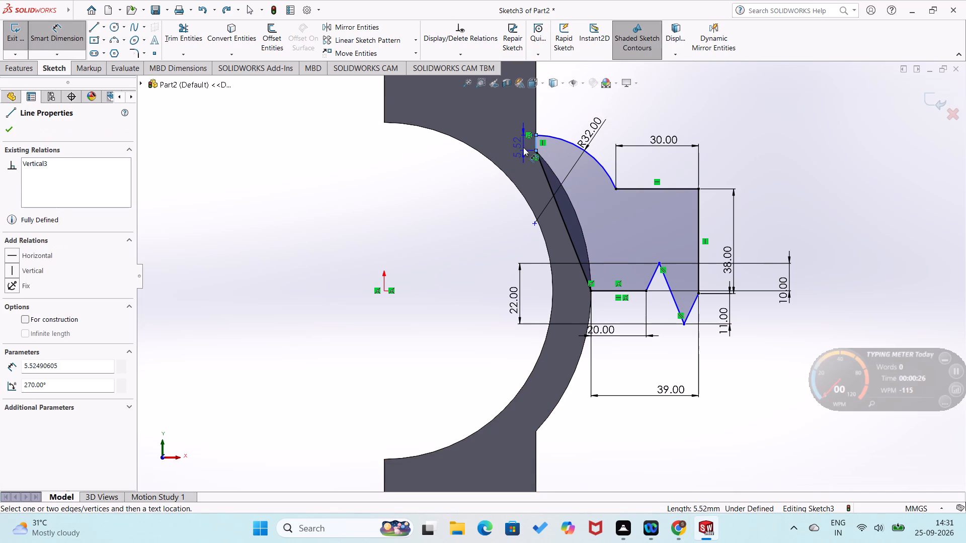
{"action": "left_click", "coordinate": [523, 147]}
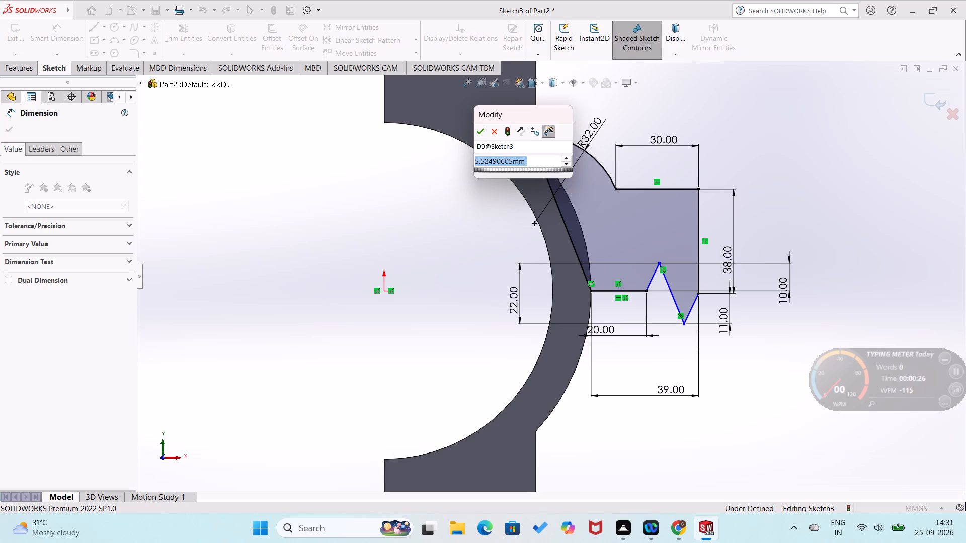
{"action": "type", "text": "5.5"}
{"action": "key", "text": "Return"}
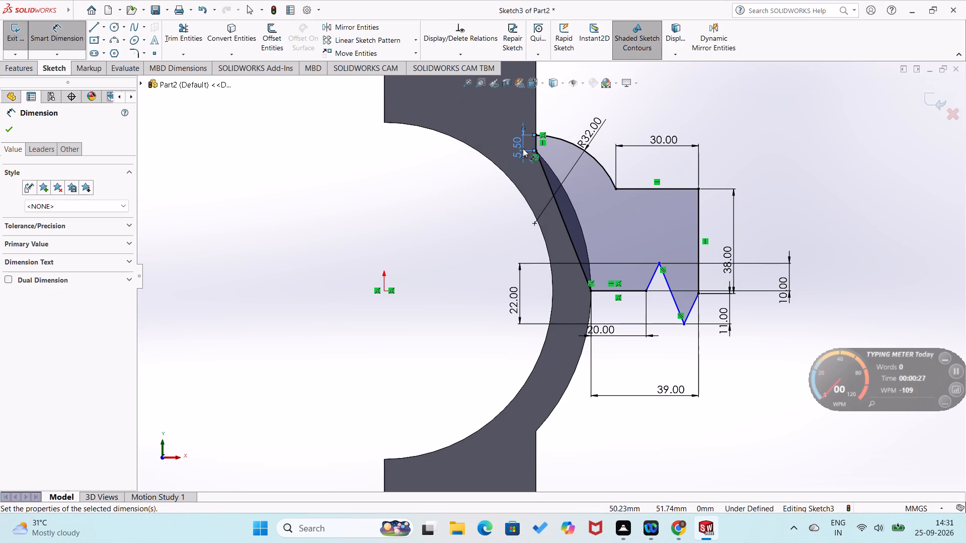
{"action": "left_click", "coordinate": [448, 202]}
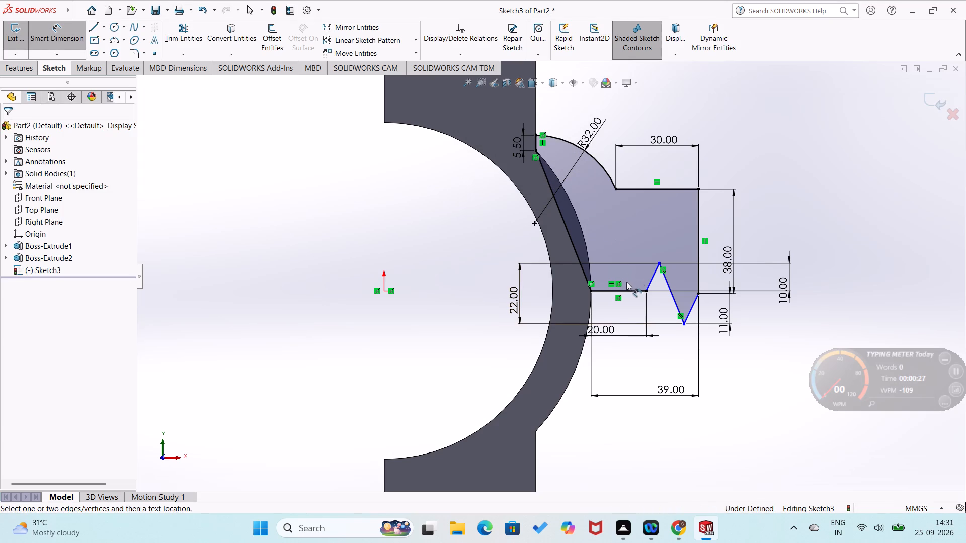
Dimension the horizontal distance from the zigzag's upper peak to the outer vertical side at 14.5 mm.
{"action": "left_click", "coordinate": [660, 261]}
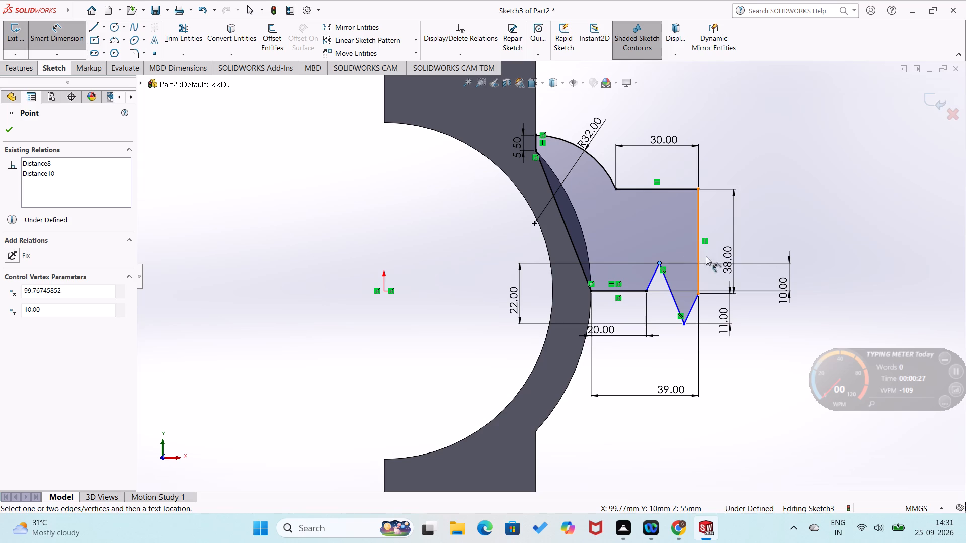
{"action": "left_click", "coordinate": [699, 255]}
{"action": "left_click", "coordinate": [685, 255]}
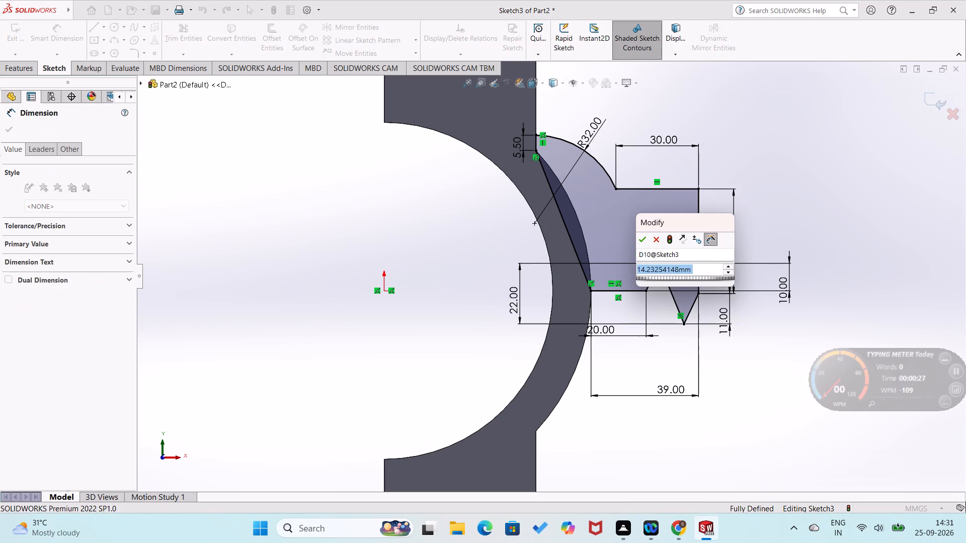
{"action": "type", "text": "14.5"}
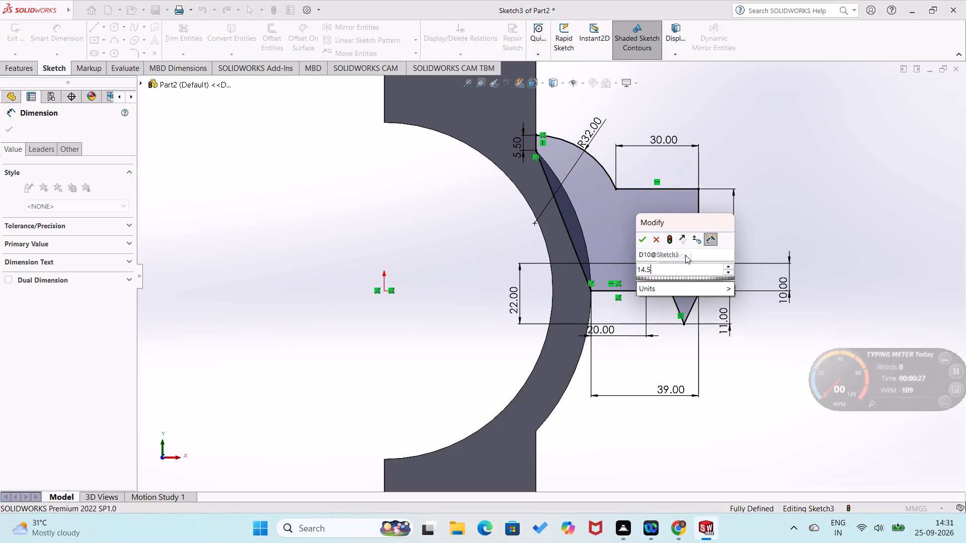
{"action": "key", "text": "Return"}
{"action": "left_click", "coordinate": [752, 190]}
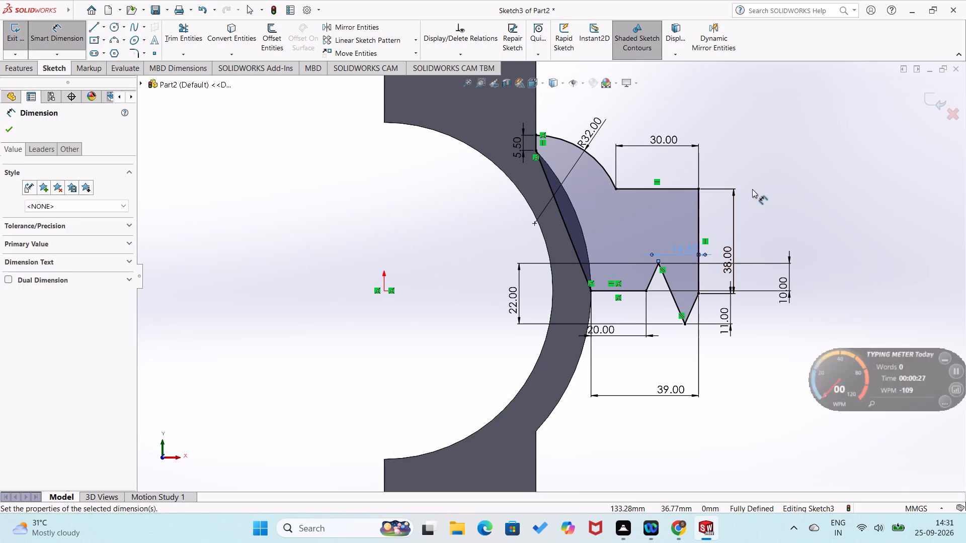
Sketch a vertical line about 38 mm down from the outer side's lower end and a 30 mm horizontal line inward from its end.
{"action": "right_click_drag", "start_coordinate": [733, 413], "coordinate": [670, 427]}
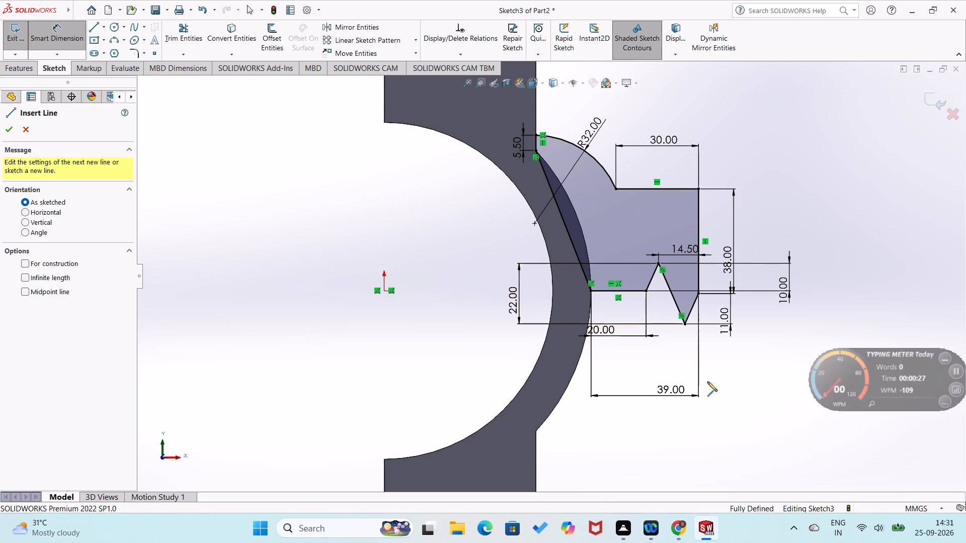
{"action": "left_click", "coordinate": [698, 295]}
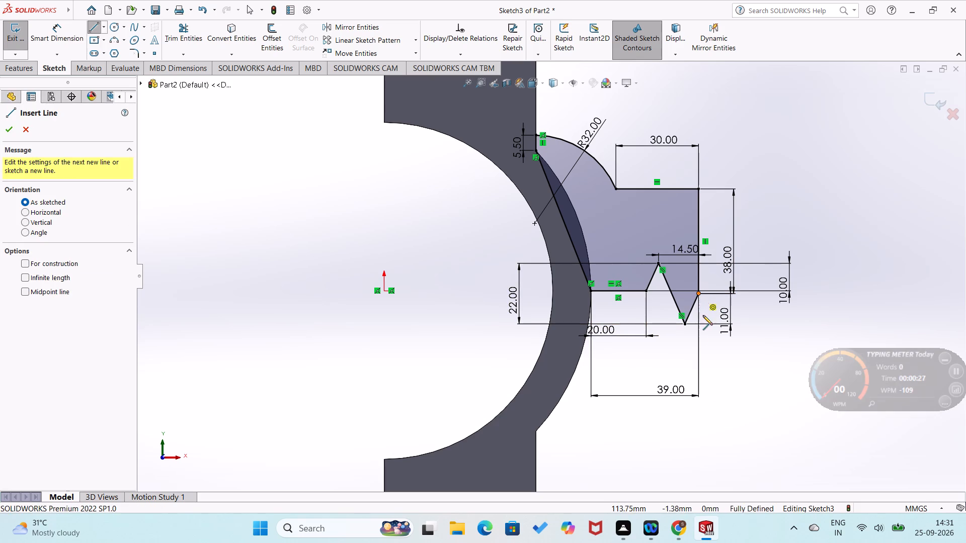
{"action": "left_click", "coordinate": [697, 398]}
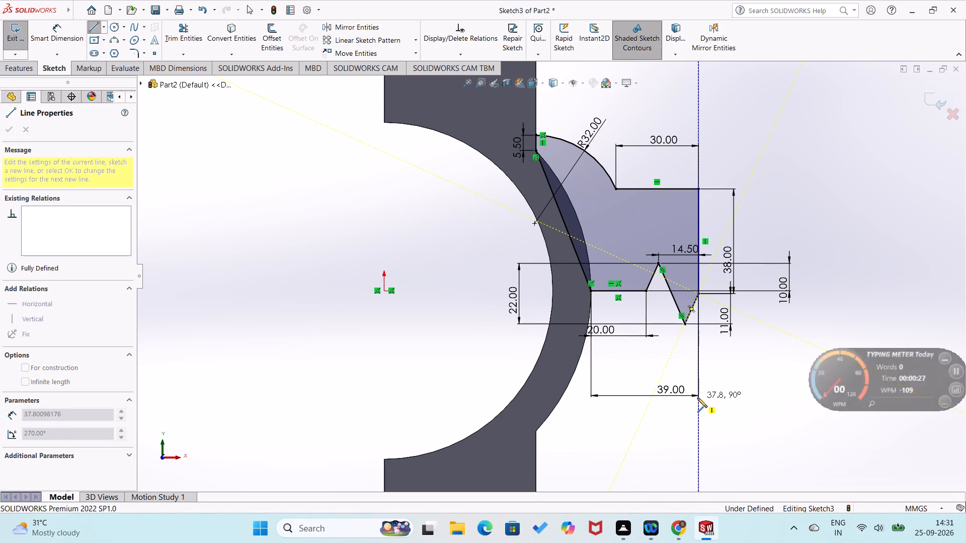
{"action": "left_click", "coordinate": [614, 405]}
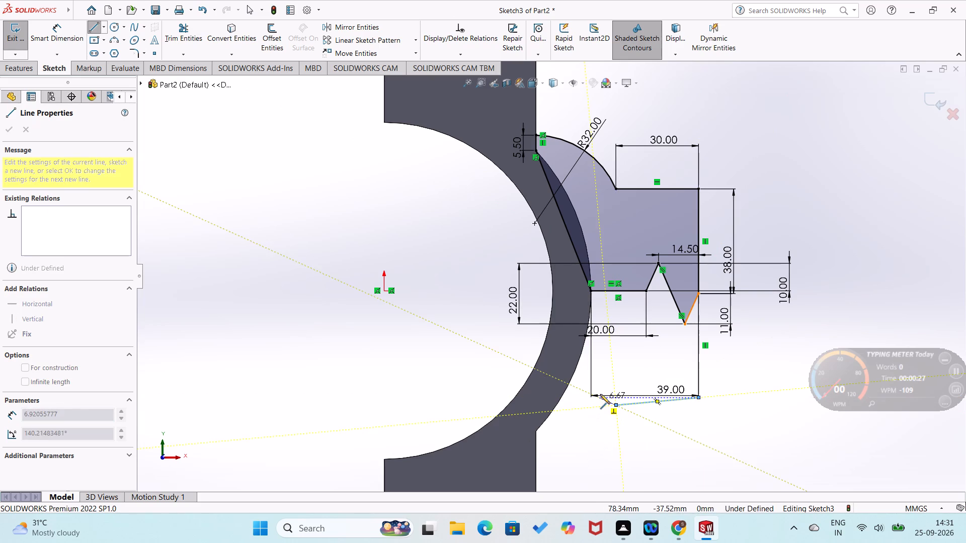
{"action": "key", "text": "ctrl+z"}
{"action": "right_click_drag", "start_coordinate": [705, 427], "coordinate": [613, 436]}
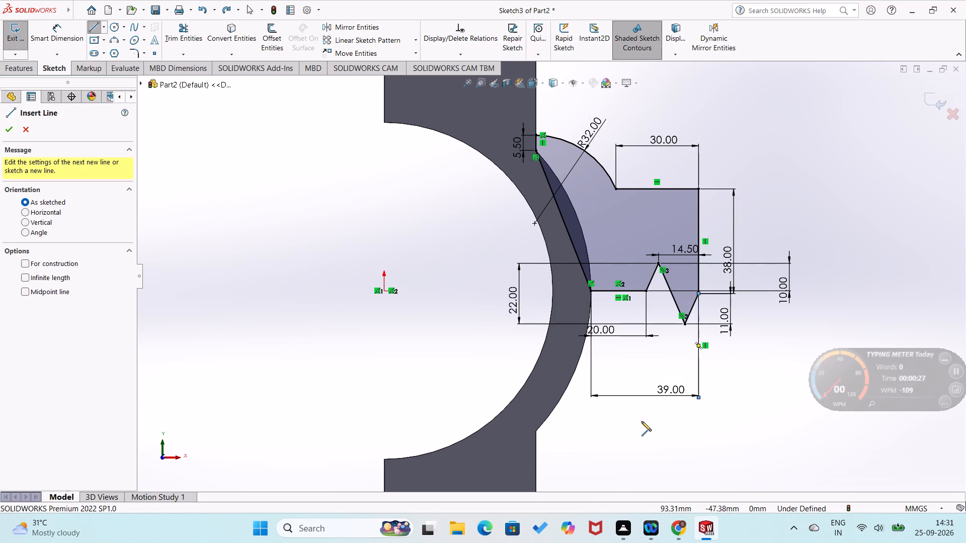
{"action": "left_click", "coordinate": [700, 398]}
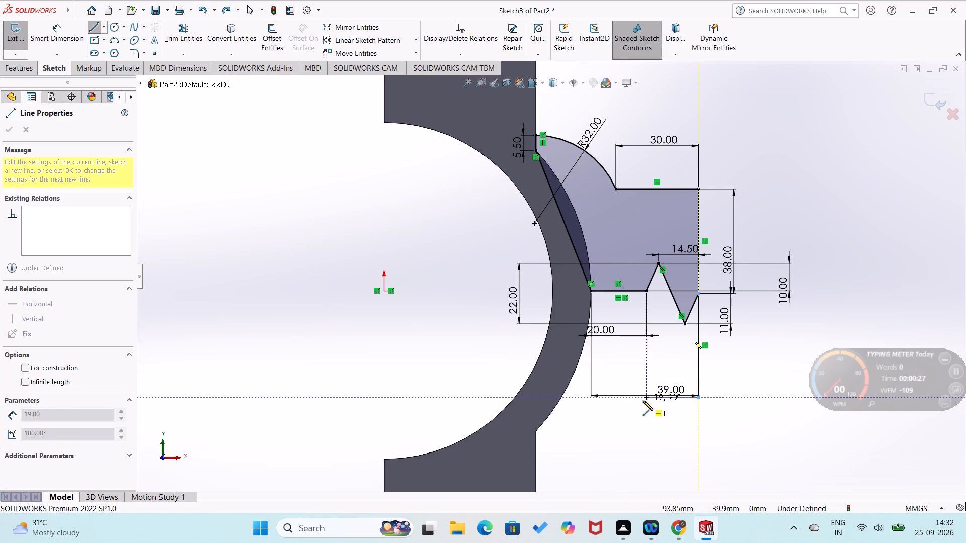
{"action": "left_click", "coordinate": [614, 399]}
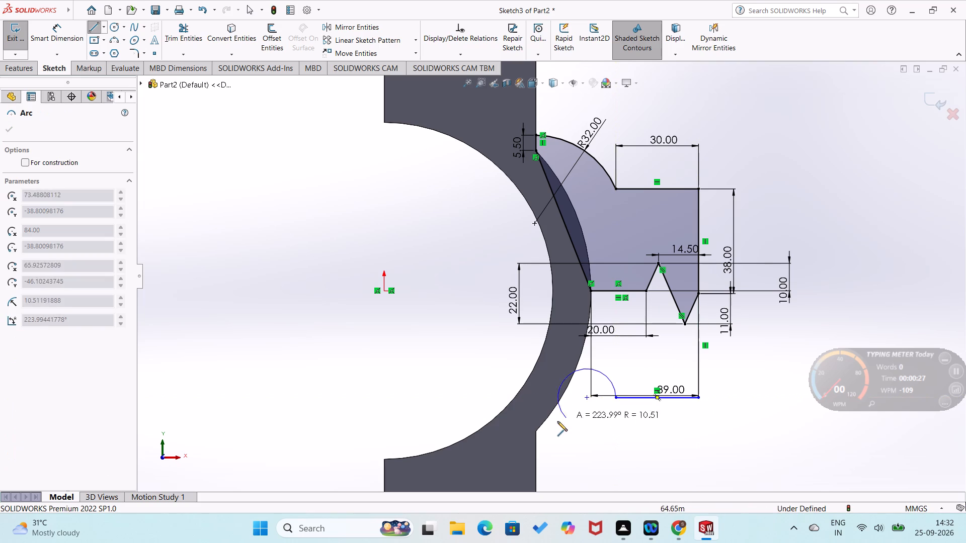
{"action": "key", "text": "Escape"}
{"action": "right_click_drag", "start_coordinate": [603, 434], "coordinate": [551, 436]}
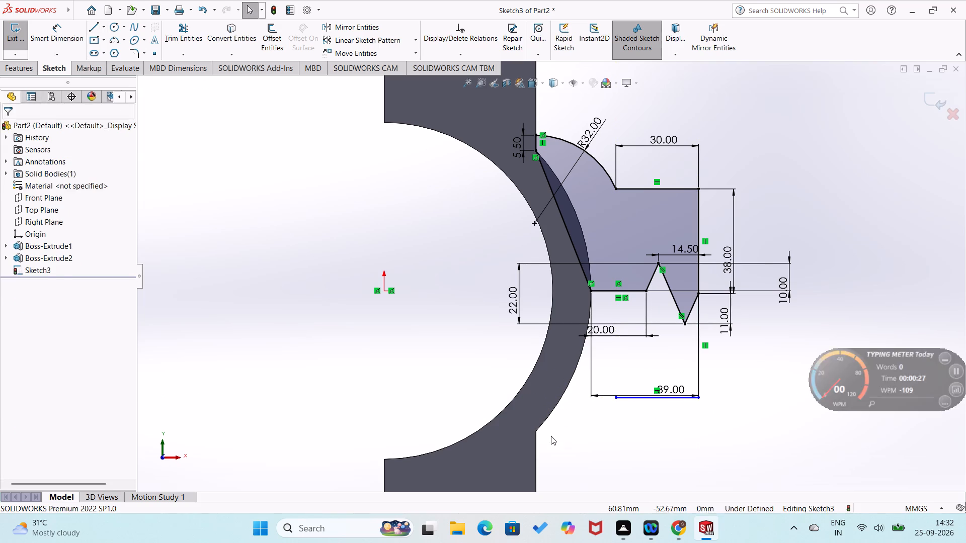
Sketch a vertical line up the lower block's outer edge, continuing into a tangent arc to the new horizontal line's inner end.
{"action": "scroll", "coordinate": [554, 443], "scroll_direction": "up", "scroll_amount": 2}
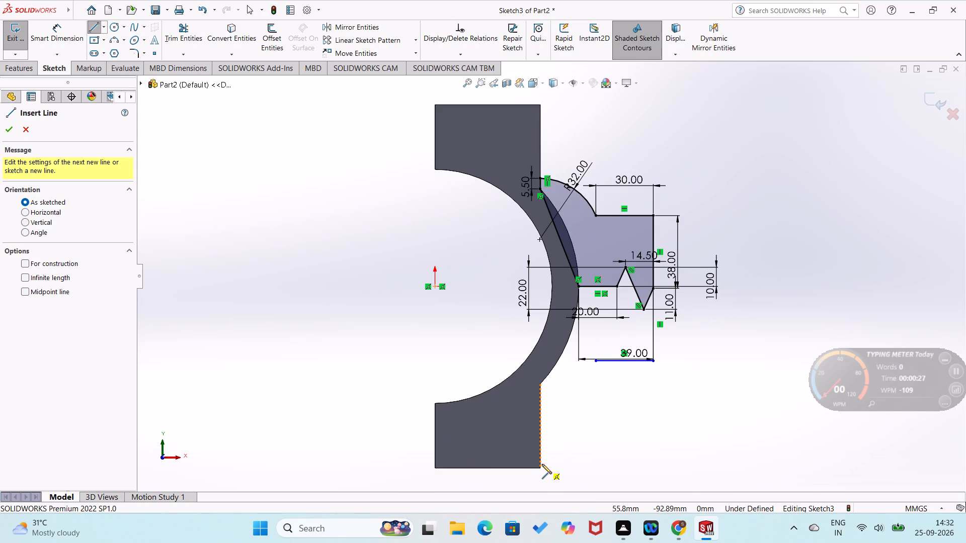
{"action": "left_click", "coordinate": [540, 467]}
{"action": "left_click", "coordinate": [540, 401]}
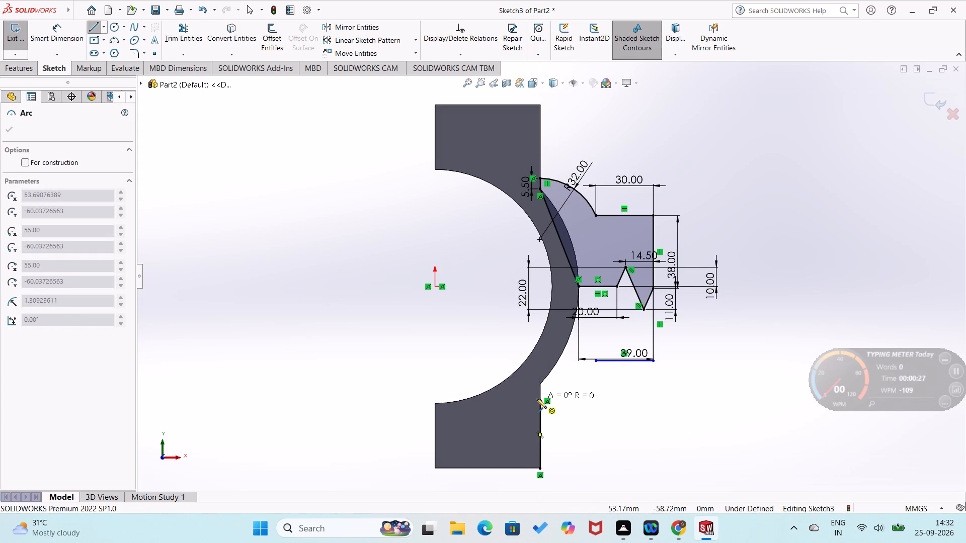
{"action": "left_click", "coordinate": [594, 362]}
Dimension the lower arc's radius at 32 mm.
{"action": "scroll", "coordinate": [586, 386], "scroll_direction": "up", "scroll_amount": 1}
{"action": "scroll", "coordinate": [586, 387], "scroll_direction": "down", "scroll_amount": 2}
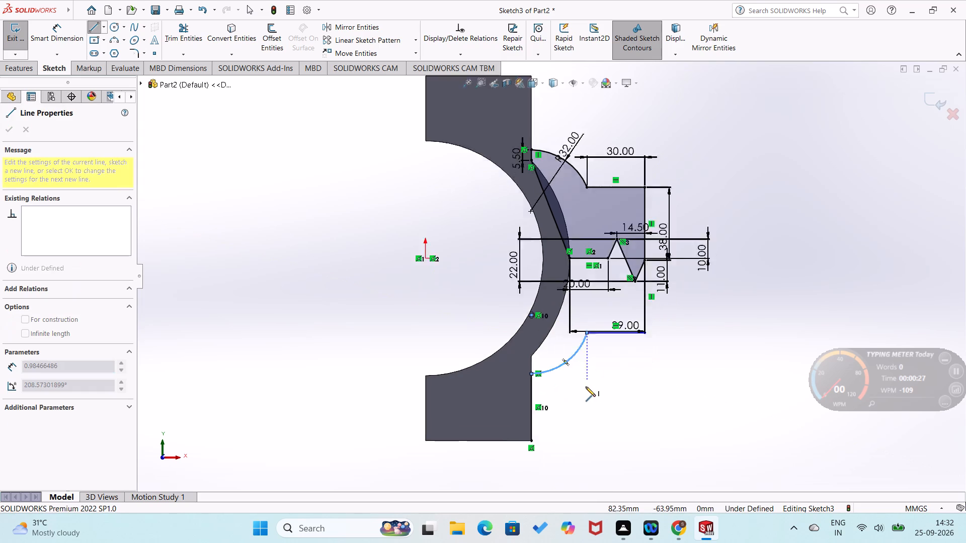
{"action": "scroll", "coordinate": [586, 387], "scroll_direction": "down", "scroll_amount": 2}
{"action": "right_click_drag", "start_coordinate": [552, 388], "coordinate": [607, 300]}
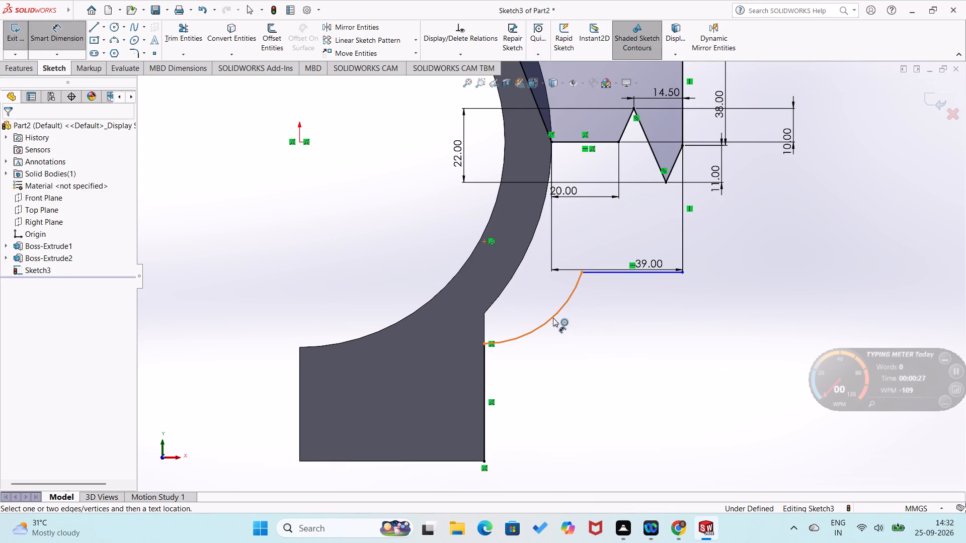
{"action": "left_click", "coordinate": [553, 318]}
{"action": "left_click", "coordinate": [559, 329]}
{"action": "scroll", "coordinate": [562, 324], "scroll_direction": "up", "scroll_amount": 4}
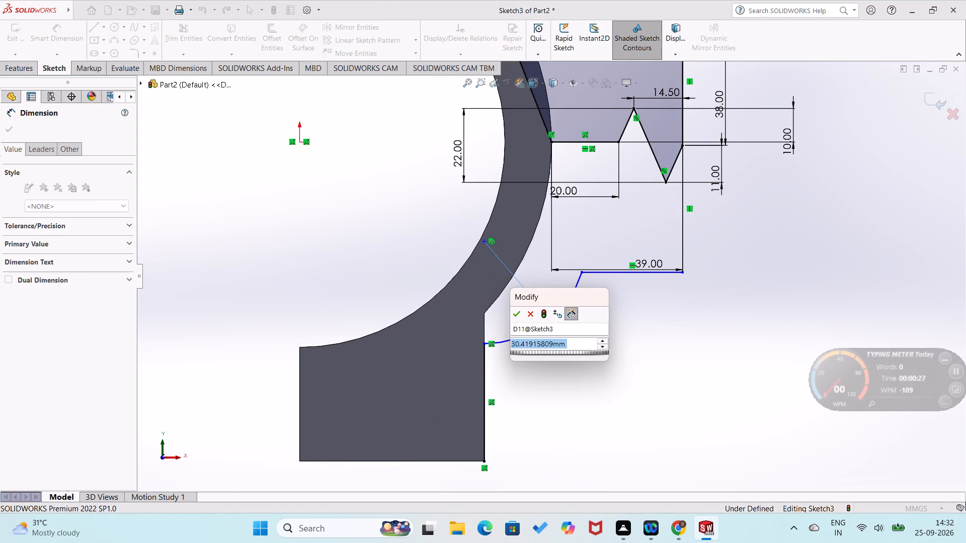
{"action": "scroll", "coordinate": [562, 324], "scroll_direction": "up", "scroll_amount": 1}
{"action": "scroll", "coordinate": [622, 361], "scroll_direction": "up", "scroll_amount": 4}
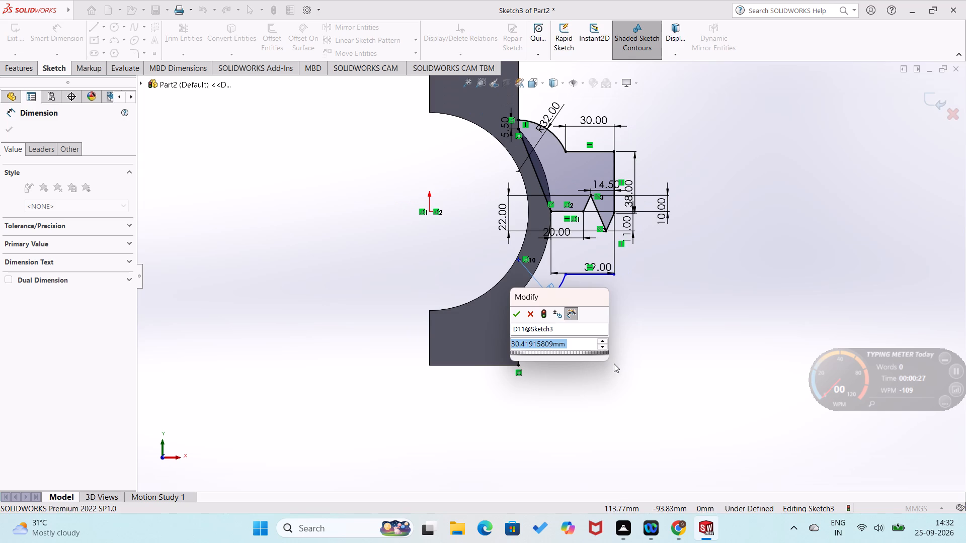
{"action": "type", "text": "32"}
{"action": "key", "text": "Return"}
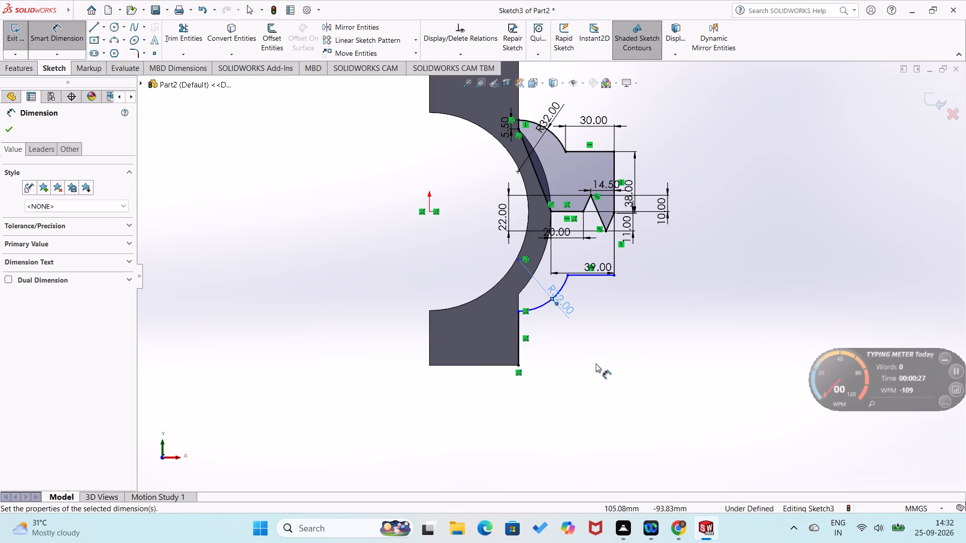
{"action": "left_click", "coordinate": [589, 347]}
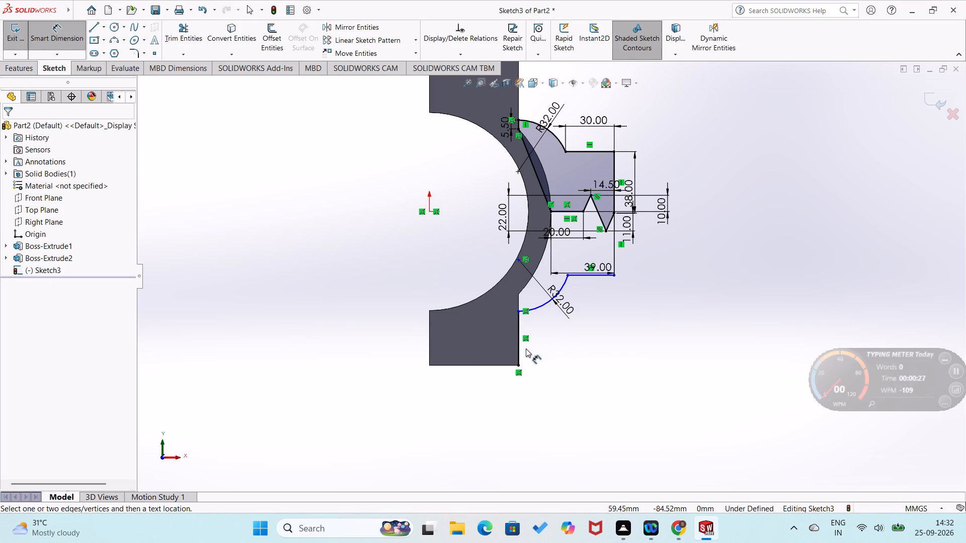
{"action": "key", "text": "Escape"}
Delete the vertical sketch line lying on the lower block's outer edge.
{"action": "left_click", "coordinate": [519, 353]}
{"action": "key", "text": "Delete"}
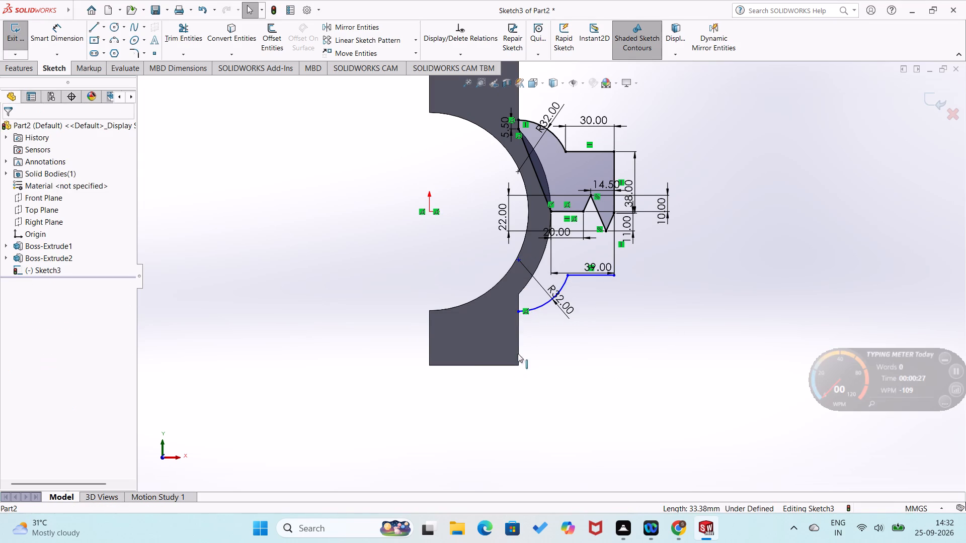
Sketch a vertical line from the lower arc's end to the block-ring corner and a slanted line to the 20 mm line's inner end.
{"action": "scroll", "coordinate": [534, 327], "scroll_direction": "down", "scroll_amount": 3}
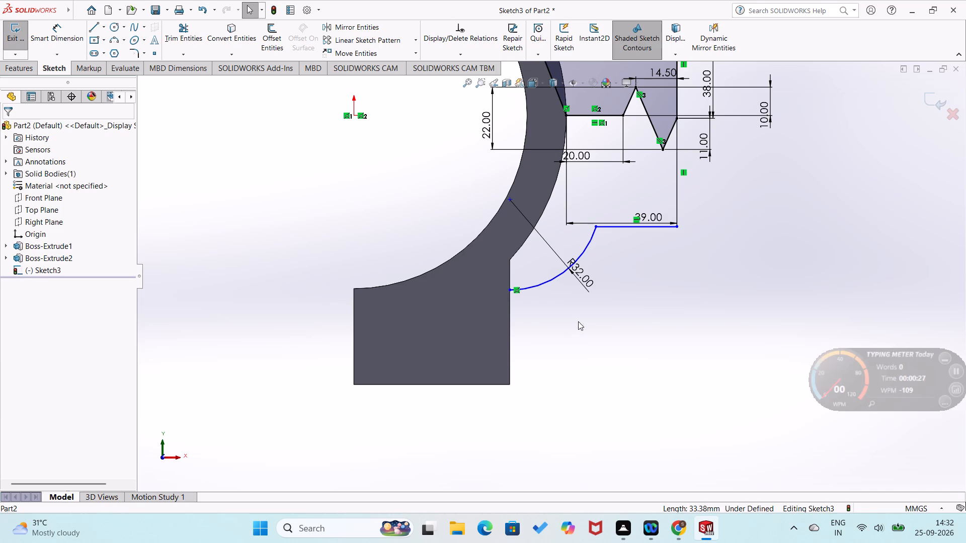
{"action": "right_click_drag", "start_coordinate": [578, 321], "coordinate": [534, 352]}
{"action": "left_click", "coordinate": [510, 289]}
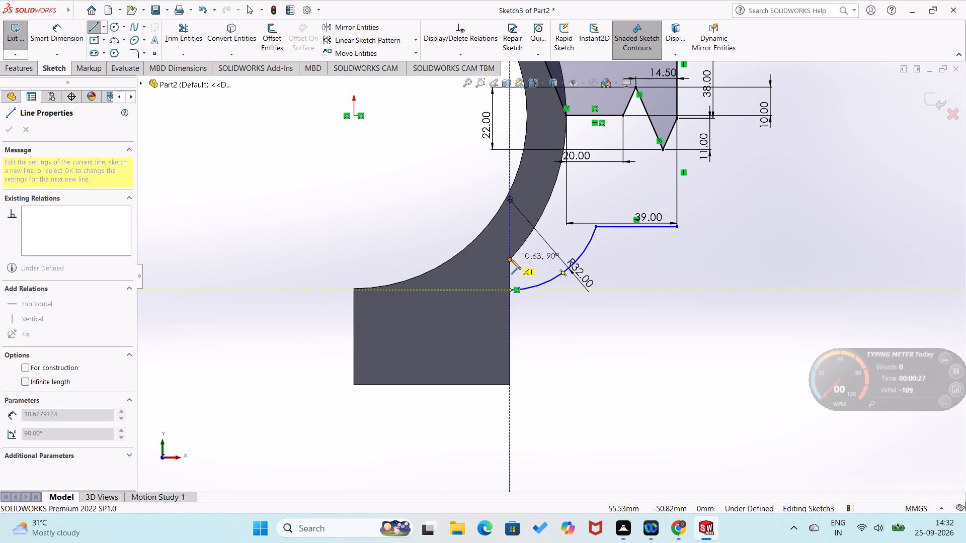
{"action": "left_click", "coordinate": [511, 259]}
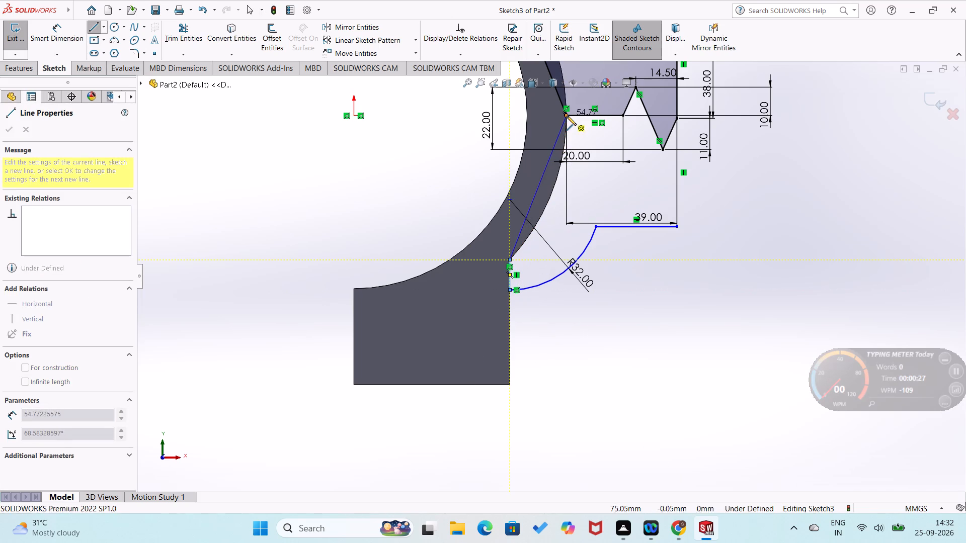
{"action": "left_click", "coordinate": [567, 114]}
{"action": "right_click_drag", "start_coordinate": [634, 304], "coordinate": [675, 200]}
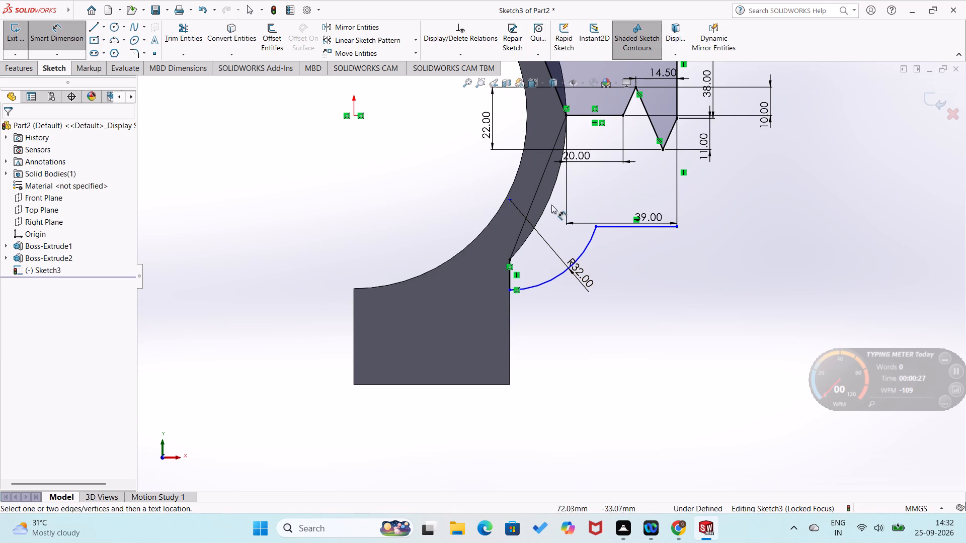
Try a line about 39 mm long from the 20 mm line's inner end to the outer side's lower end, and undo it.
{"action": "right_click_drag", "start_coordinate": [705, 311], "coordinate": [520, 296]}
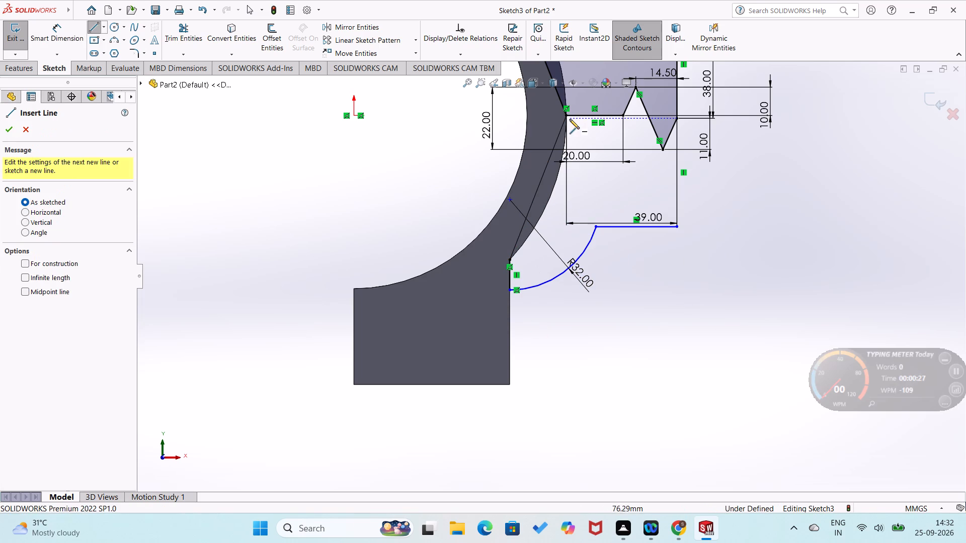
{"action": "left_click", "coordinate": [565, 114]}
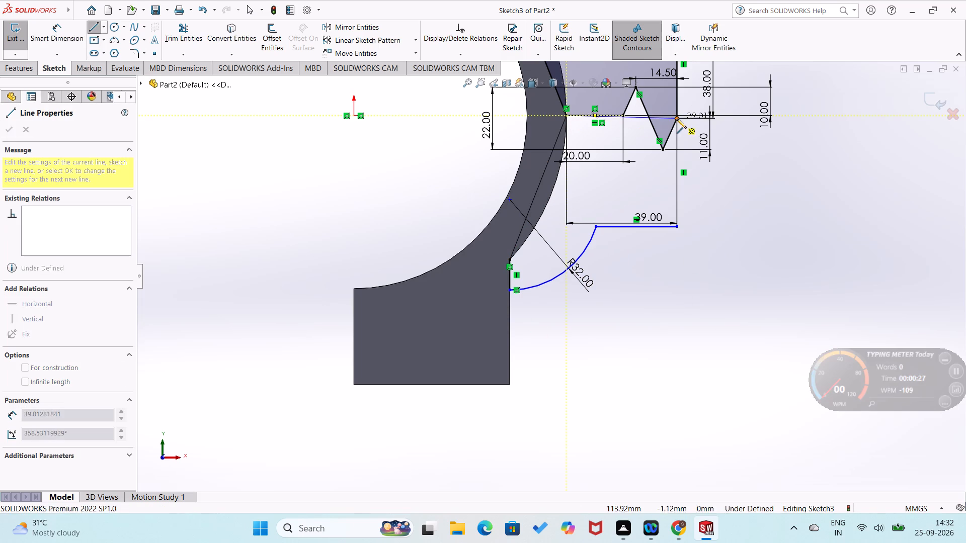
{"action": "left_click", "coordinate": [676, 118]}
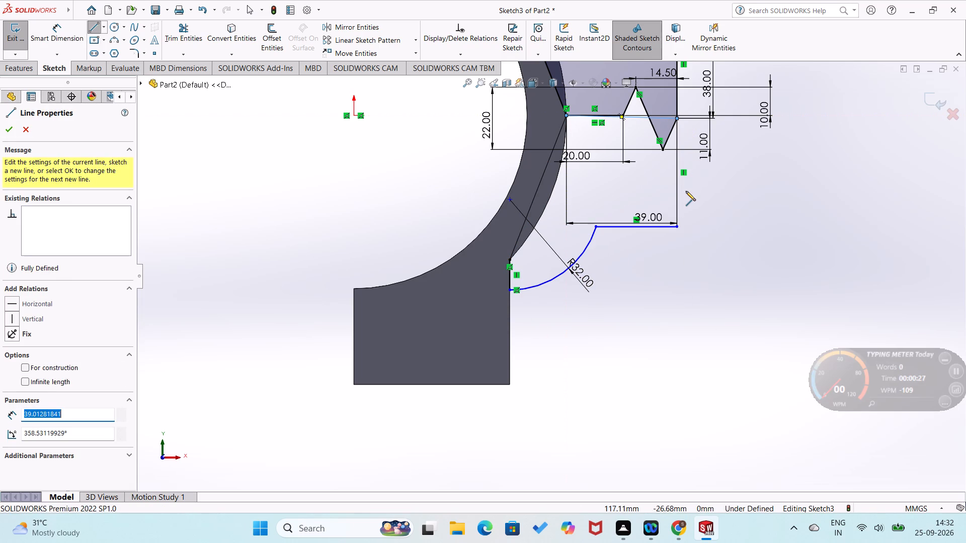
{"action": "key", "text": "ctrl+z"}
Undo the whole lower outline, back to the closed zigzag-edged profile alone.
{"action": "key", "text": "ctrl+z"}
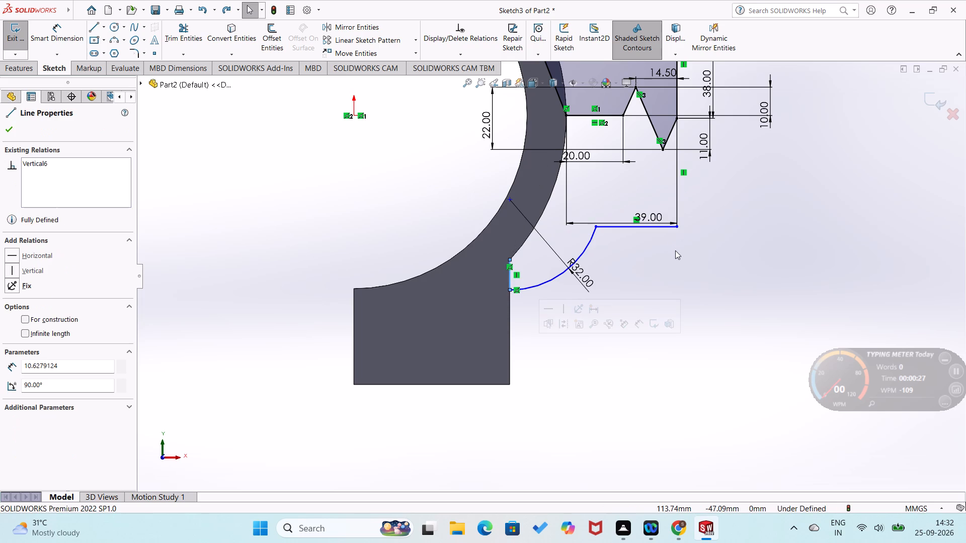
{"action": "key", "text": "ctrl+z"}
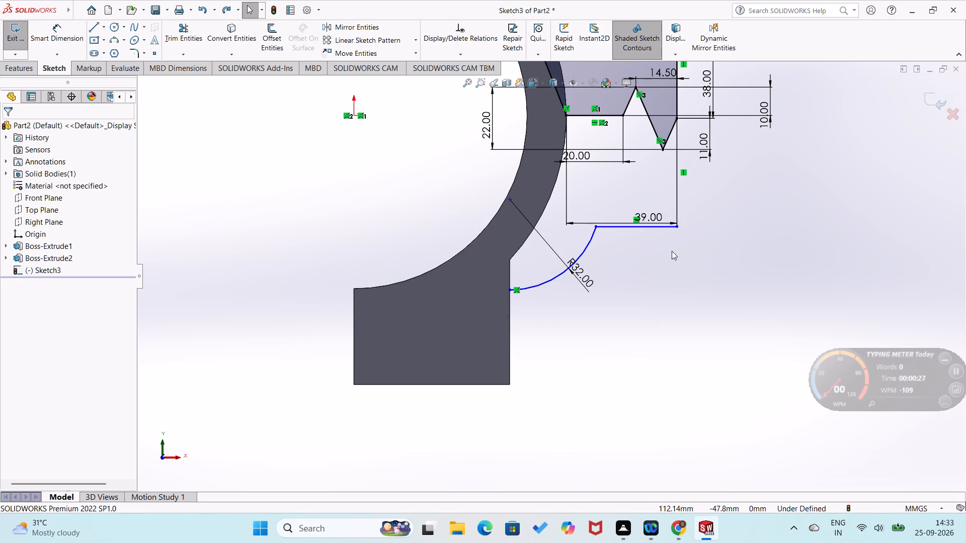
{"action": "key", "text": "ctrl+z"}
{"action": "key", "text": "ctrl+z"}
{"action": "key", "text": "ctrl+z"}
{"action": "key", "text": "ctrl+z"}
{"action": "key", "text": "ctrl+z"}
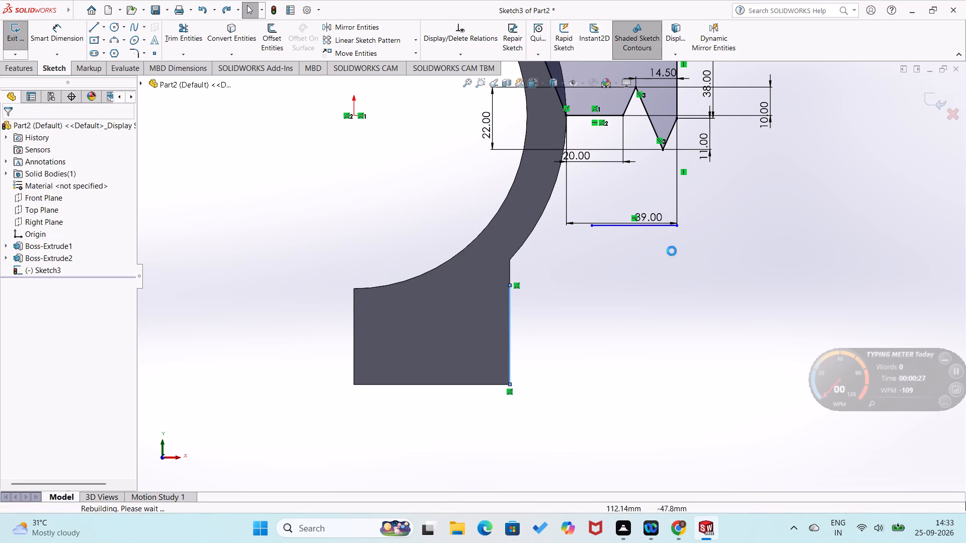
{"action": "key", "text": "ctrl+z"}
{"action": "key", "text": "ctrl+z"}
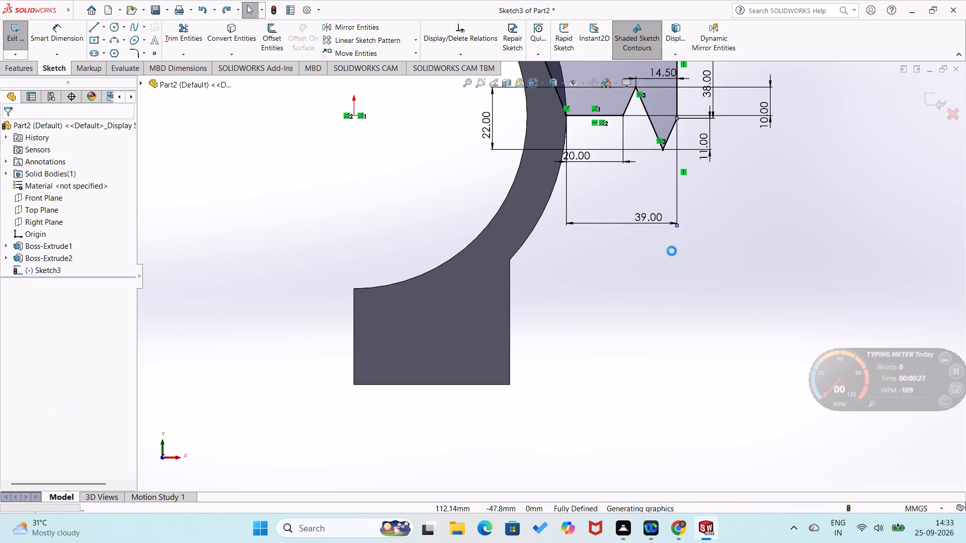
Extrude the zigzag-edged profile 55 mm blind in the reversed direction, along the ring's depth, merged with the body.
{"action": "scroll", "coordinate": [659, 260], "scroll_direction": "up", "scroll_amount": 2}
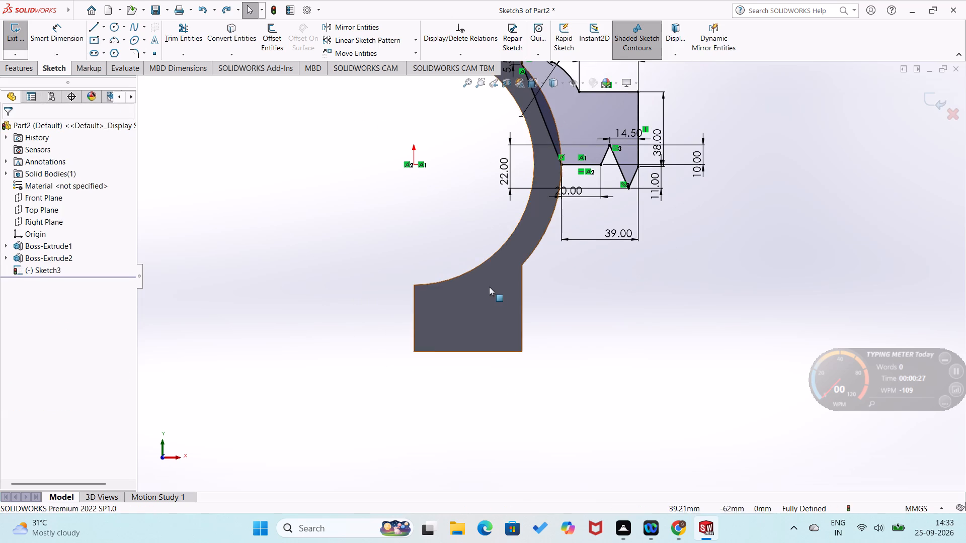
{"action": "scroll", "coordinate": [486, 287], "scroll_direction": "up", "scroll_amount": 1}
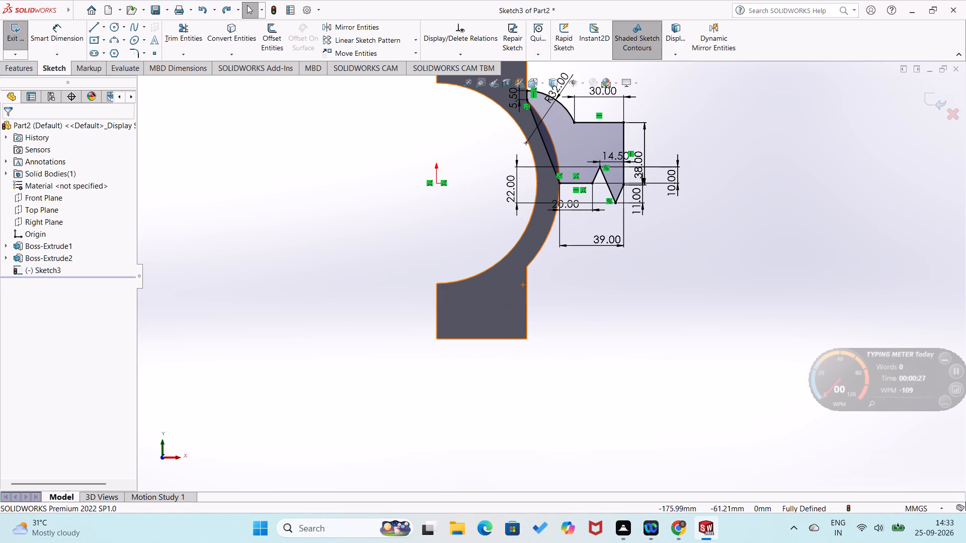
{"action": "left_click", "coordinate": [13, 72]}
{"action": "left_click", "coordinate": [26, 45]}
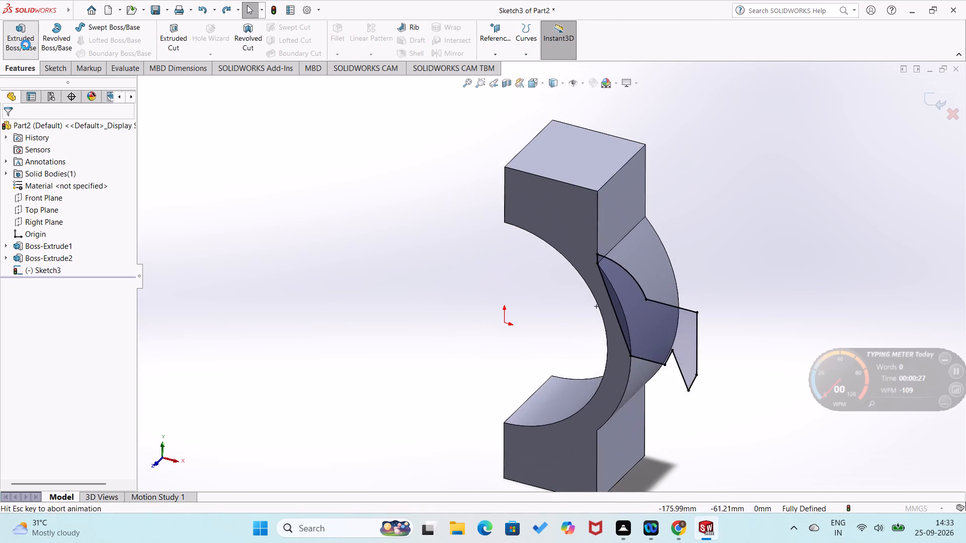
{"action": "left_click", "coordinate": [4, 198]}
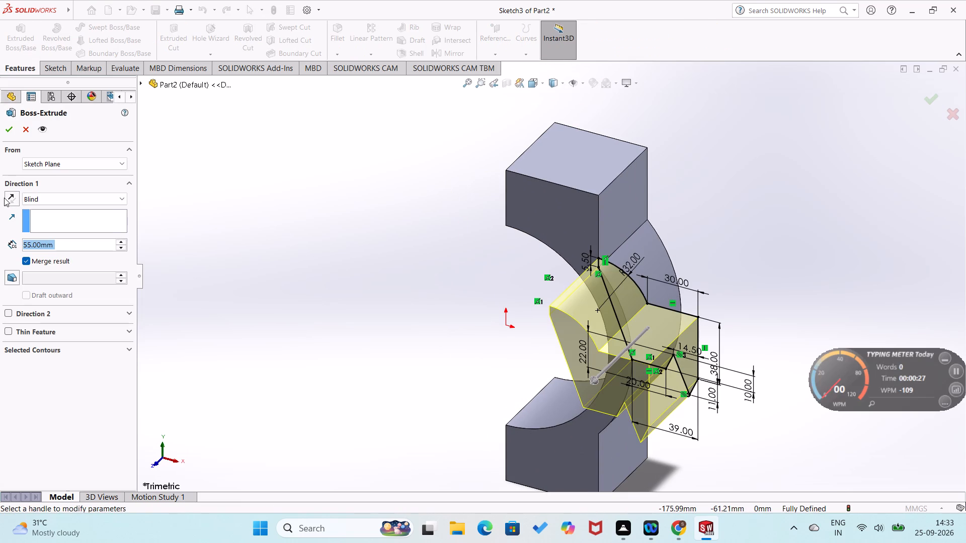
{"action": "left_click", "coordinate": [8, 195]}
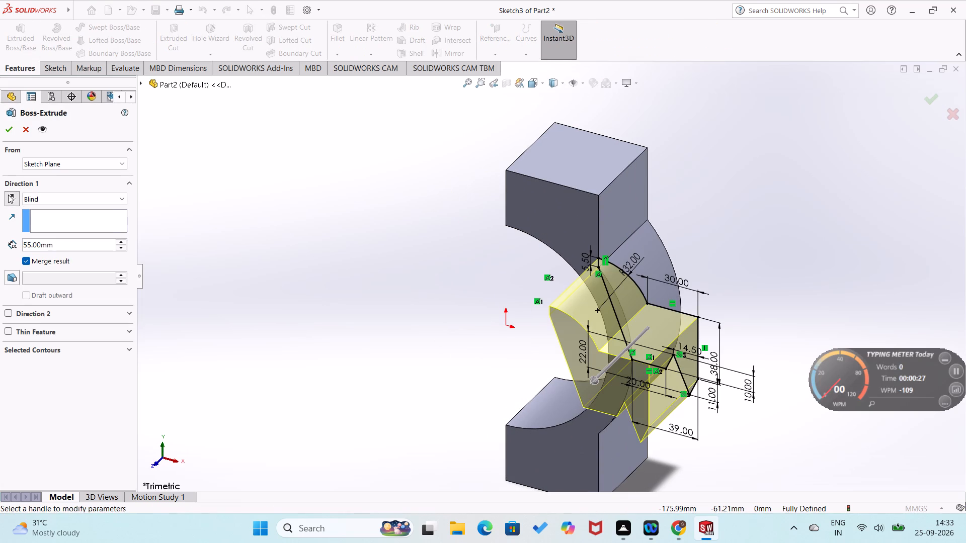
{"action": "left_click", "coordinate": [13, 133]}
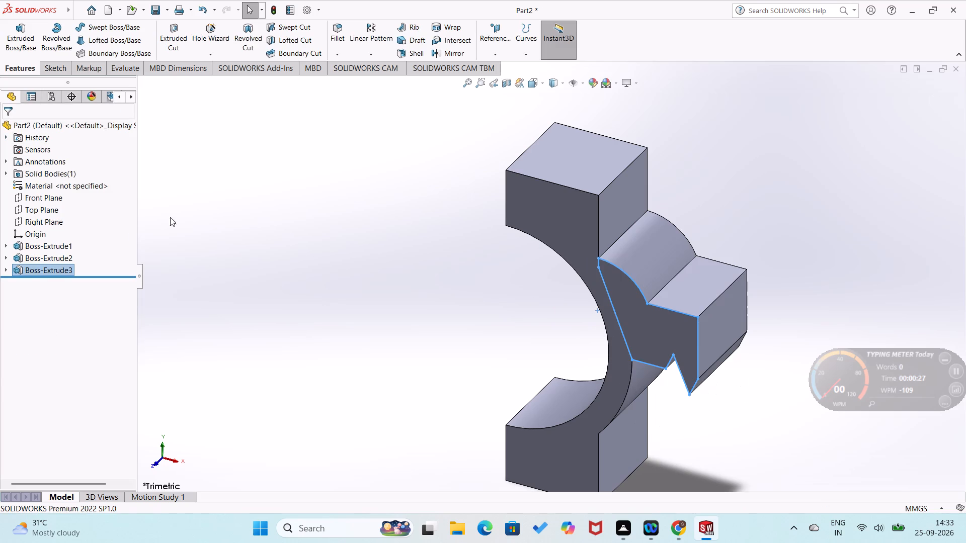
{"action": "left_click", "coordinate": [203, 226]}
{"action": "middle_click_drag", "start_coordinate": [310, 271], "coordinate": [322, 239]}
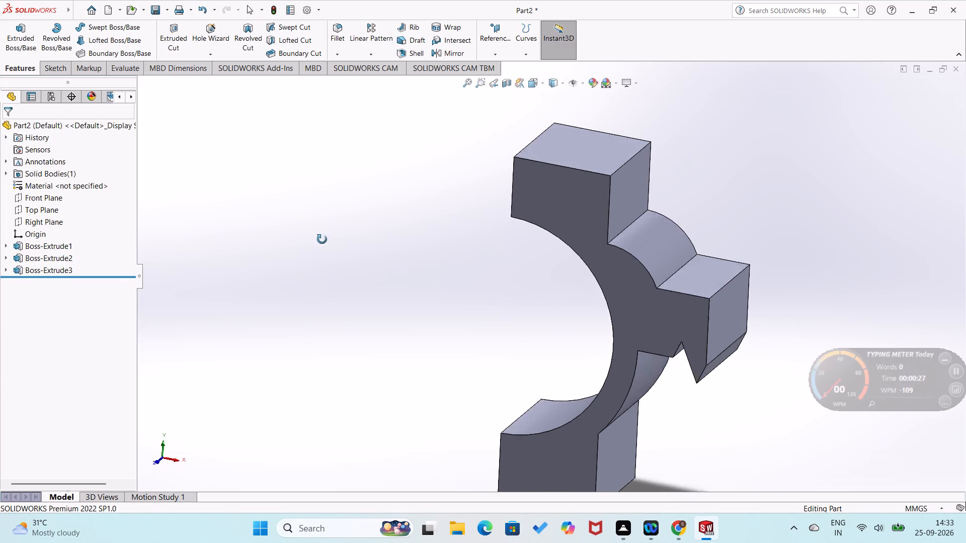
On the half ring's front face, sketch a vertical line about 35 mm down from the zigzag profile's outer corner and a horizontal line about 29 mm inward.
{"action": "middle_click_drag", "start_coordinate": [322, 239], "coordinate": [358, 191]}
{"action": "right_click", "coordinate": [579, 447]}
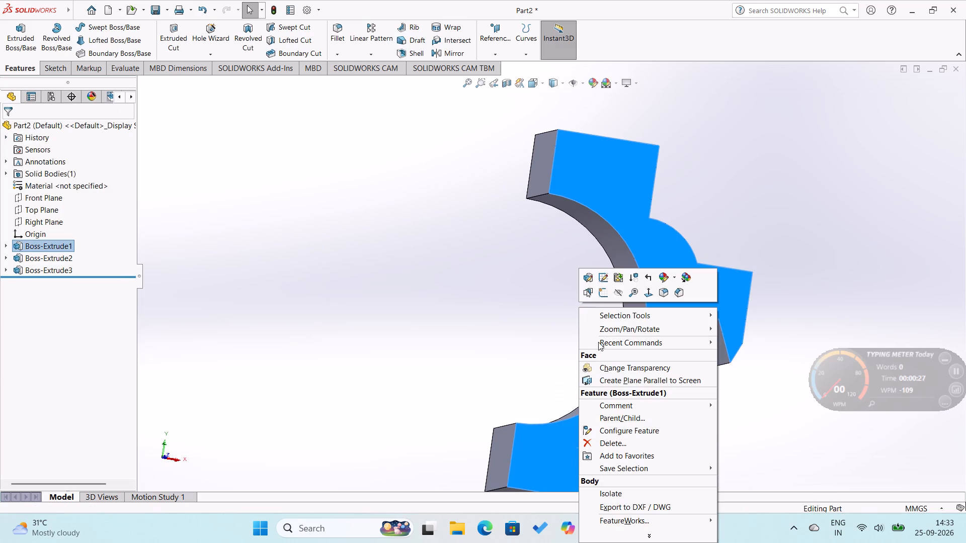
{"action": "left_click", "coordinate": [603, 295]}
{"action": "left_click", "coordinate": [233, 276]}
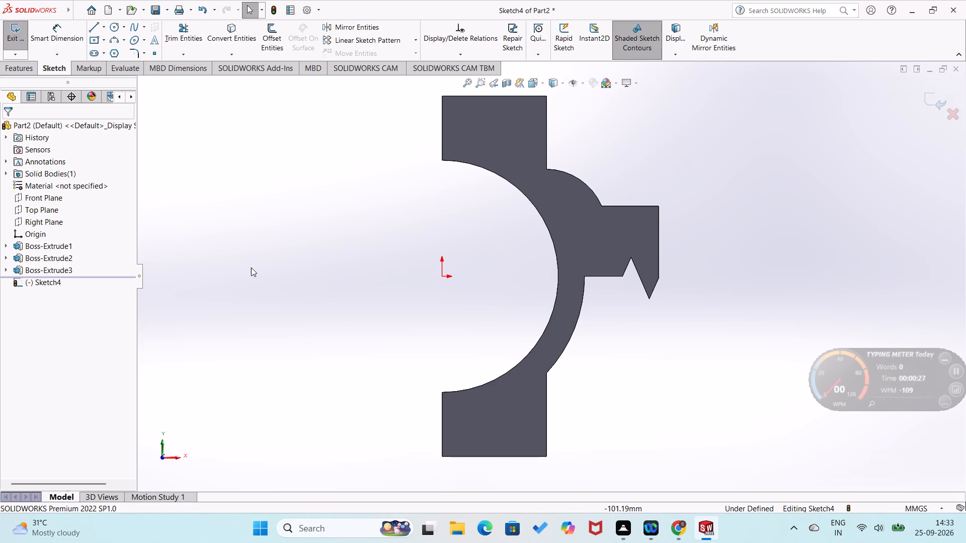
{"action": "right_click_drag", "start_coordinate": [251, 267], "coordinate": [220, 286]}
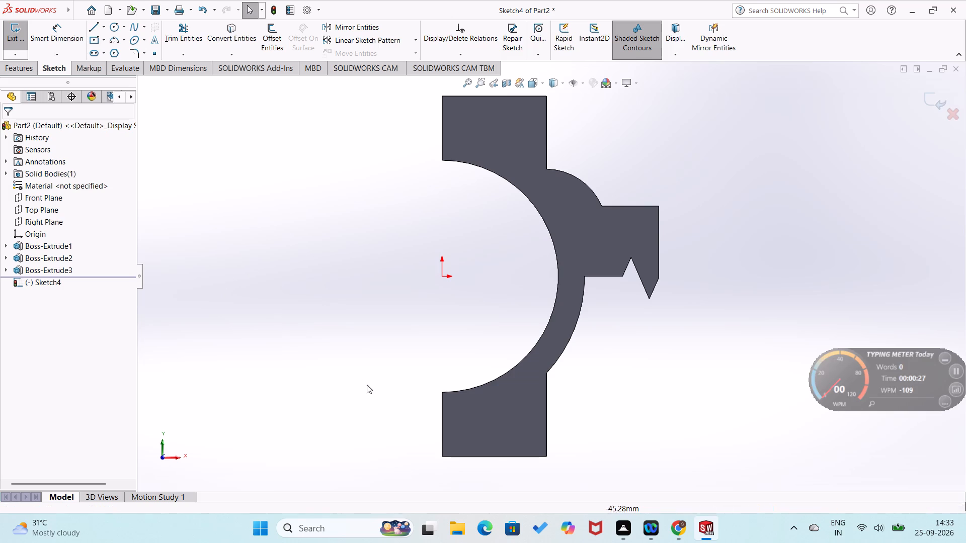
{"action": "right_click_drag", "start_coordinate": [614, 360], "coordinate": [529, 419]}
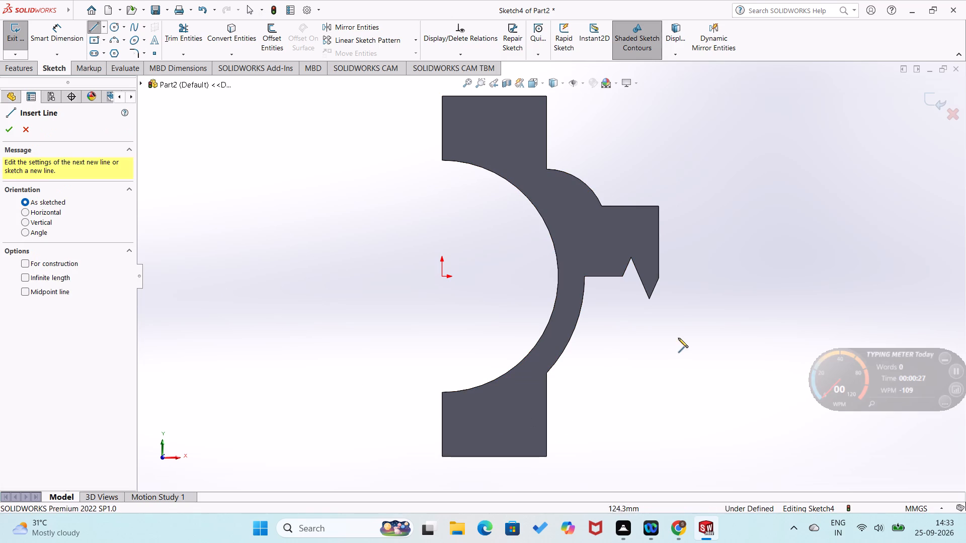
{"action": "left_click", "coordinate": [659, 278]}
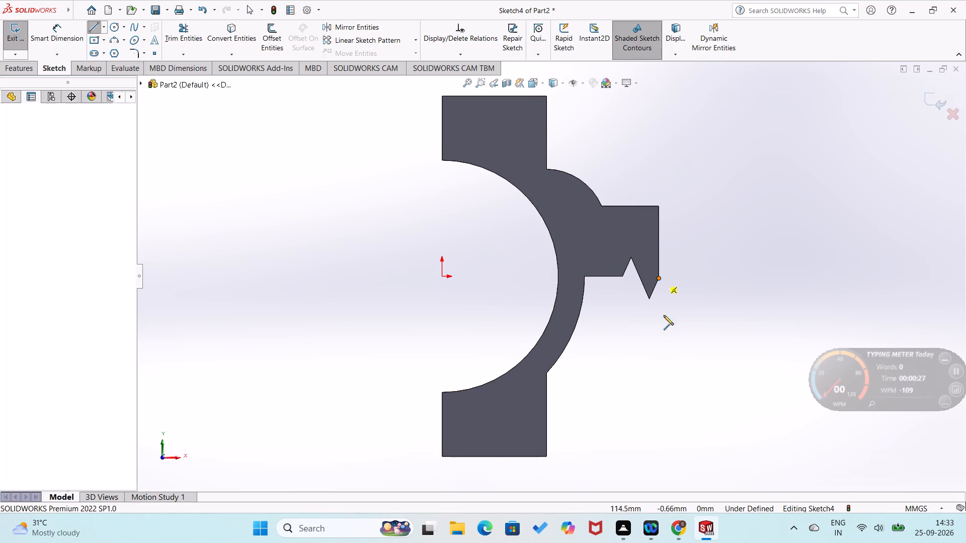
{"action": "left_click", "coordinate": [659, 344]}
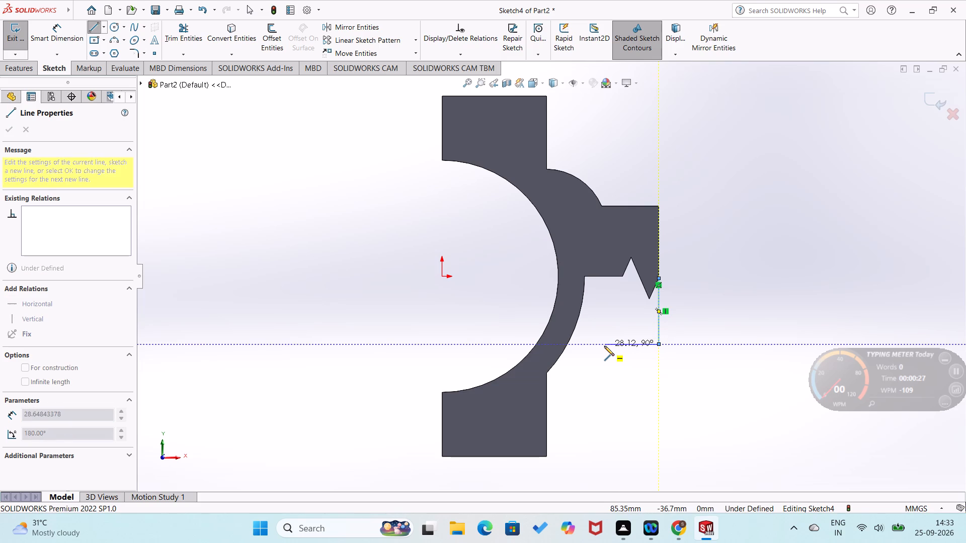
{"action": "left_click", "coordinate": [604, 346]}
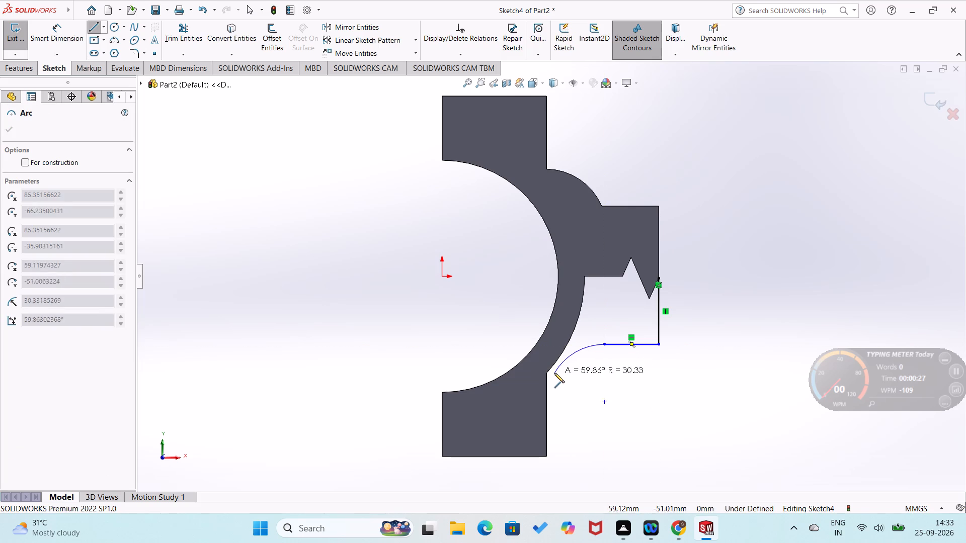
{"action": "key", "text": "Escape"}
Sketch a line up the lower end block's outer side from its bottom corner and an arc of about 31 mm radius to the horizontal line's inner end.
{"action": "right_click_drag", "start_coordinate": [597, 398], "coordinate": [550, 411]}
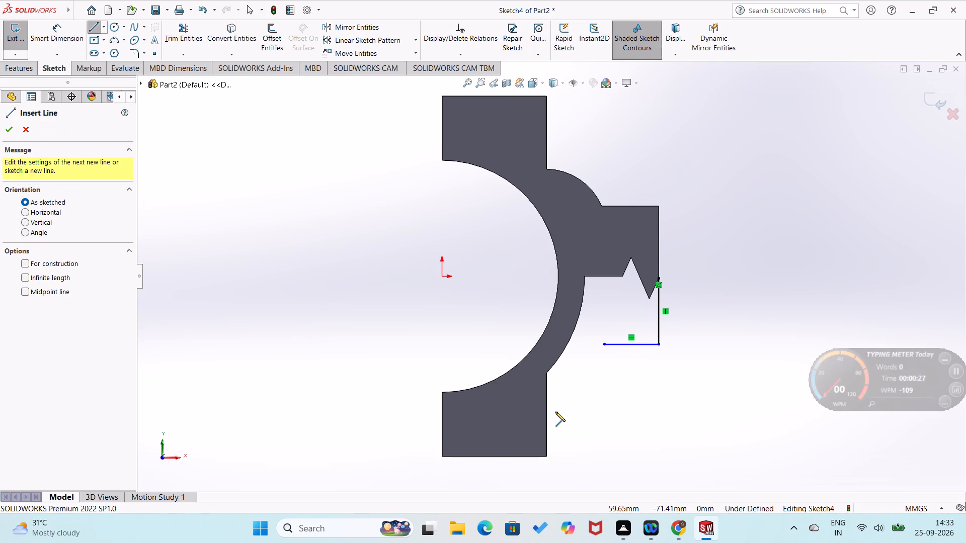
{"action": "left_click", "coordinate": [547, 456]}
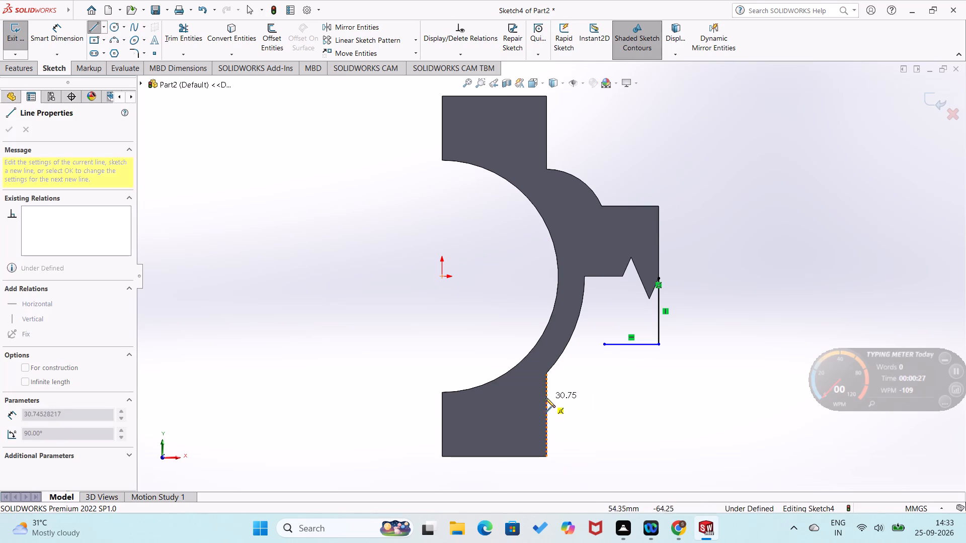
{"action": "left_click", "coordinate": [546, 392]}
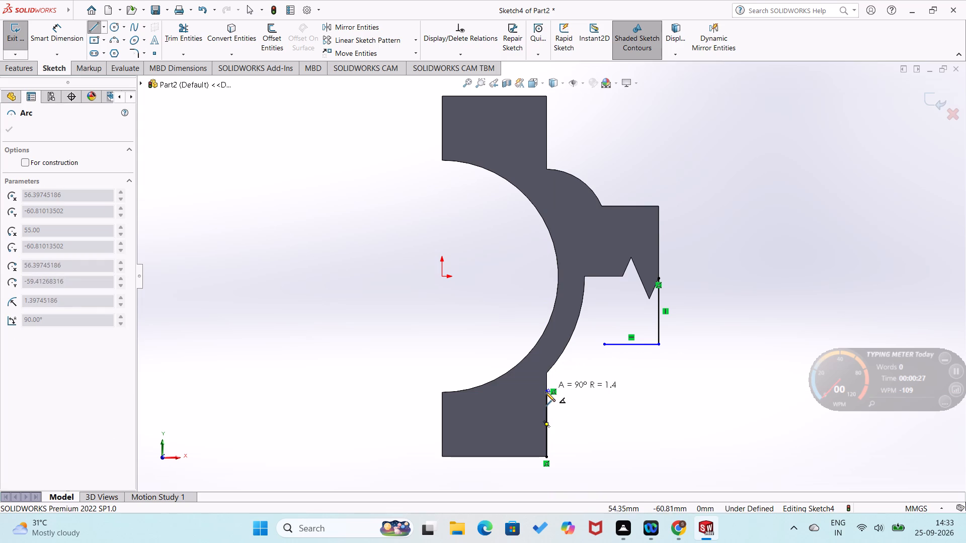
{"action": "left_click", "coordinate": [603, 345]}
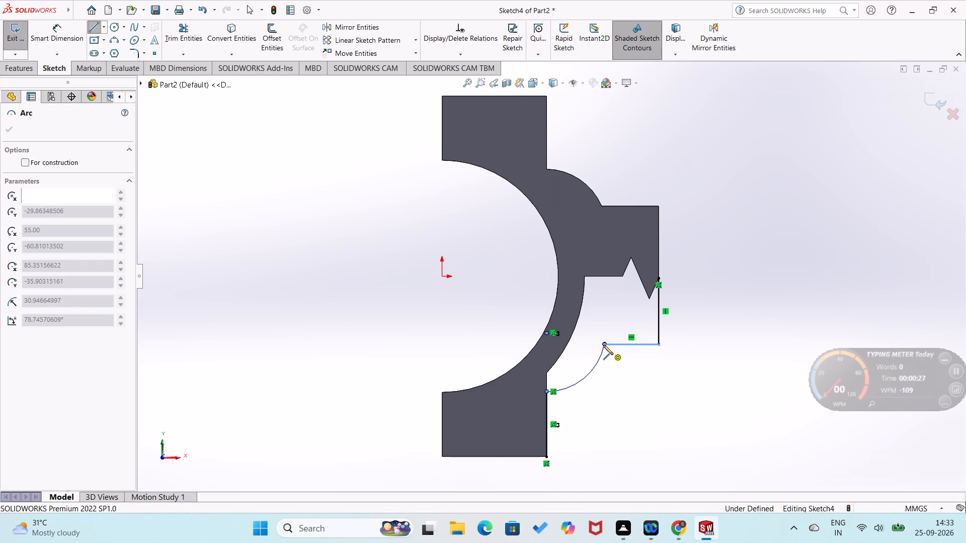
Dimension the lower horizontal line to 30 mm.
{"action": "right_click_drag", "start_coordinate": [612, 400], "coordinate": [639, 314]}
{"action": "left_click", "coordinate": [628, 345]}
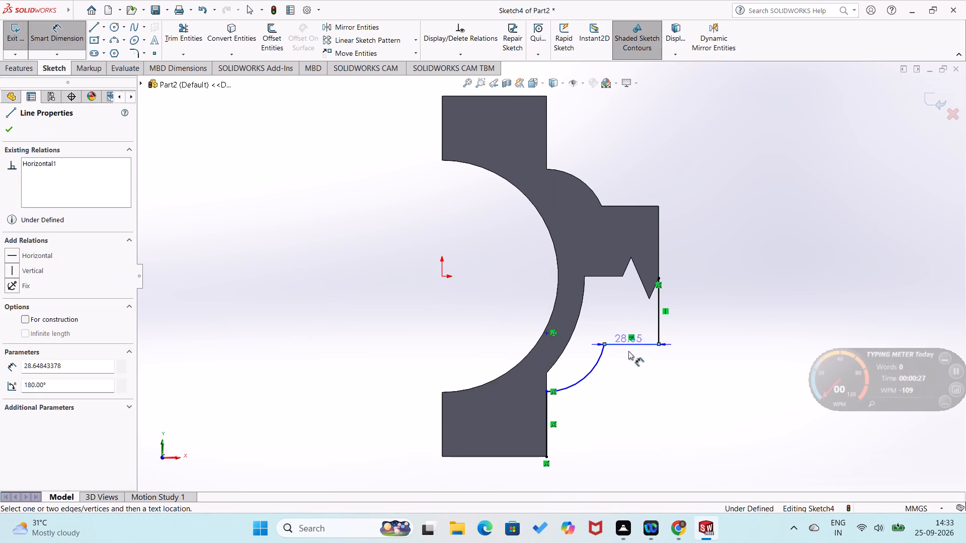
{"action": "left_click", "coordinate": [627, 366]}
{"action": "type", "text": "30"}
{"action": "key", "text": "Return"}
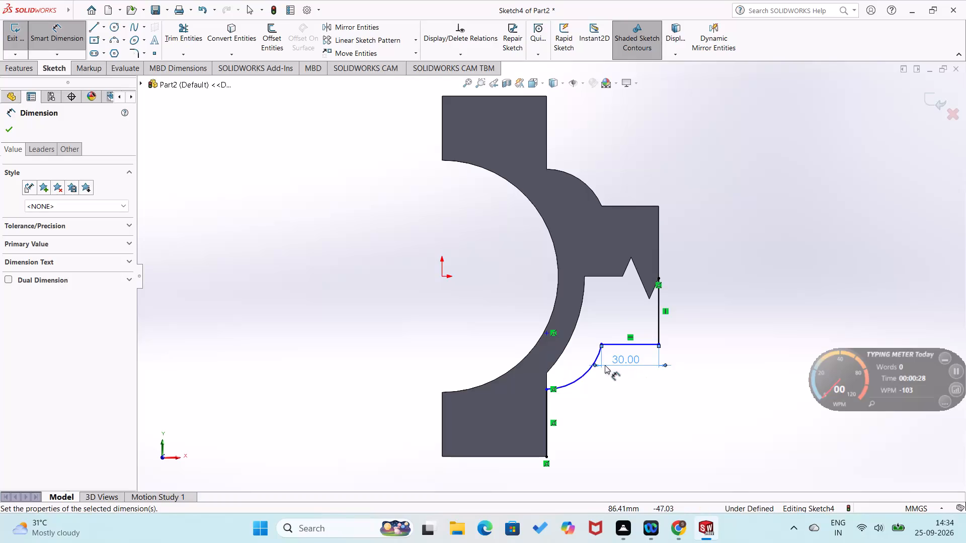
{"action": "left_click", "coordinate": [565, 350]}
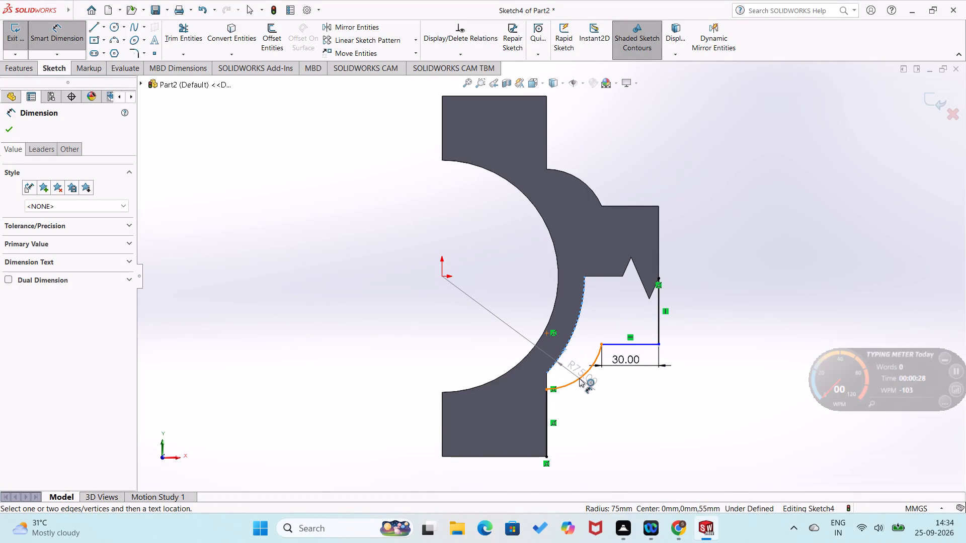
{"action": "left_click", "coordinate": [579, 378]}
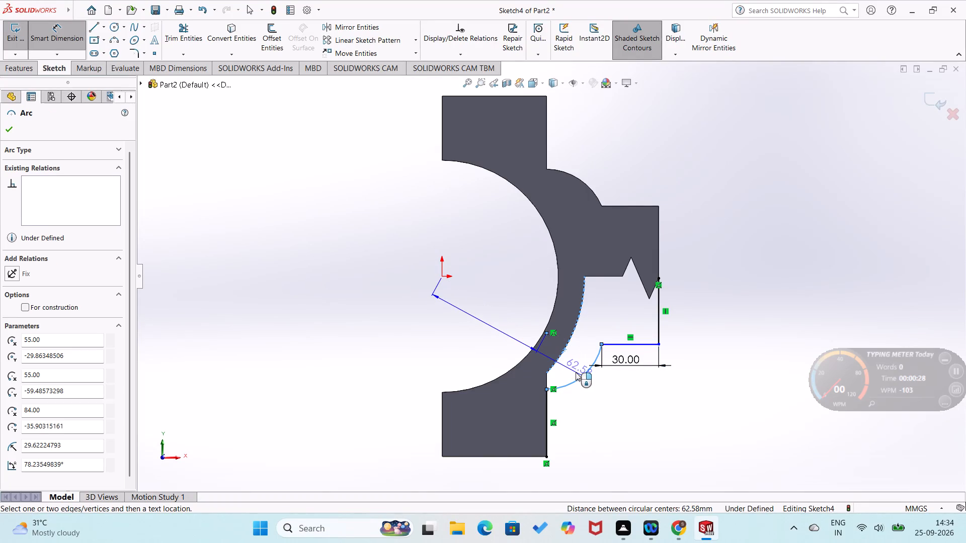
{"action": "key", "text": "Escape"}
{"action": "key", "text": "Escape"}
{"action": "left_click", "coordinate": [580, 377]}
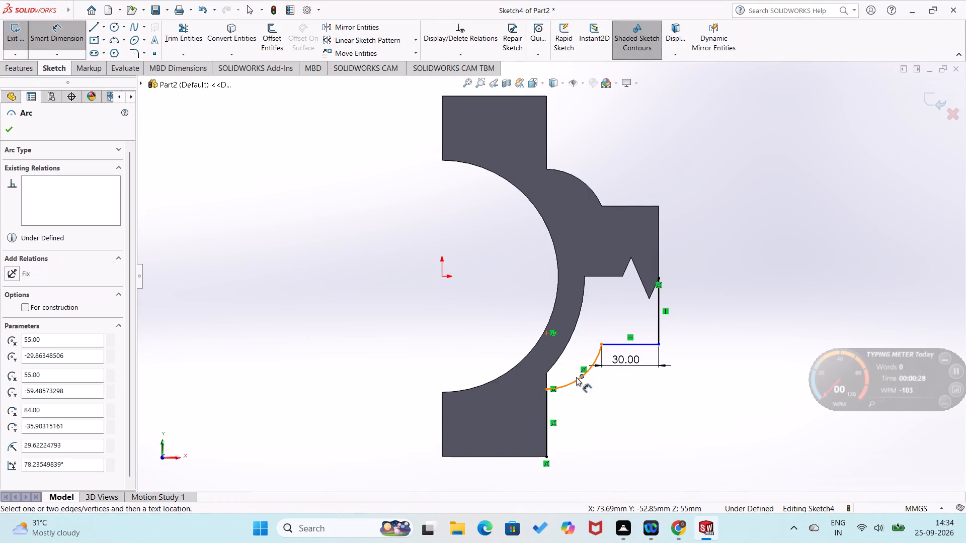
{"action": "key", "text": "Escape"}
Dimension the lower arc's radius to 32 mm.
{"action": "left_click", "coordinate": [571, 382]}
{"action": "left_click", "coordinate": [573, 385]}
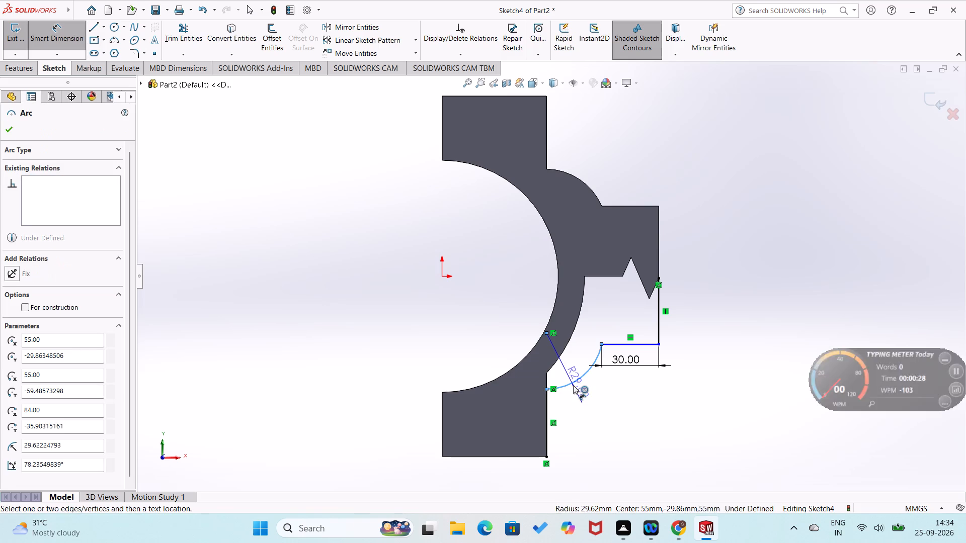
{"action": "type", "text": "32"}
{"action": "key", "text": "Return"}
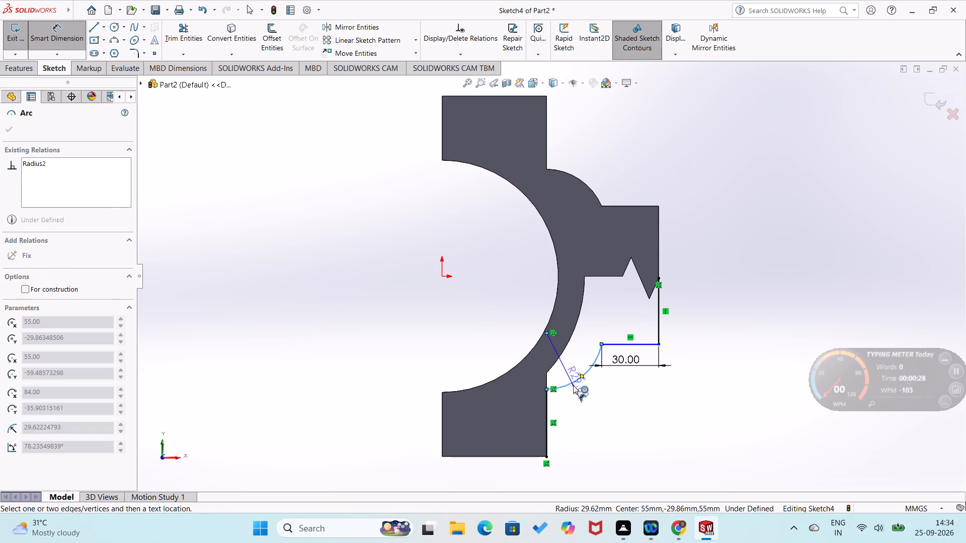
{"action": "left_click", "coordinate": [600, 395]}
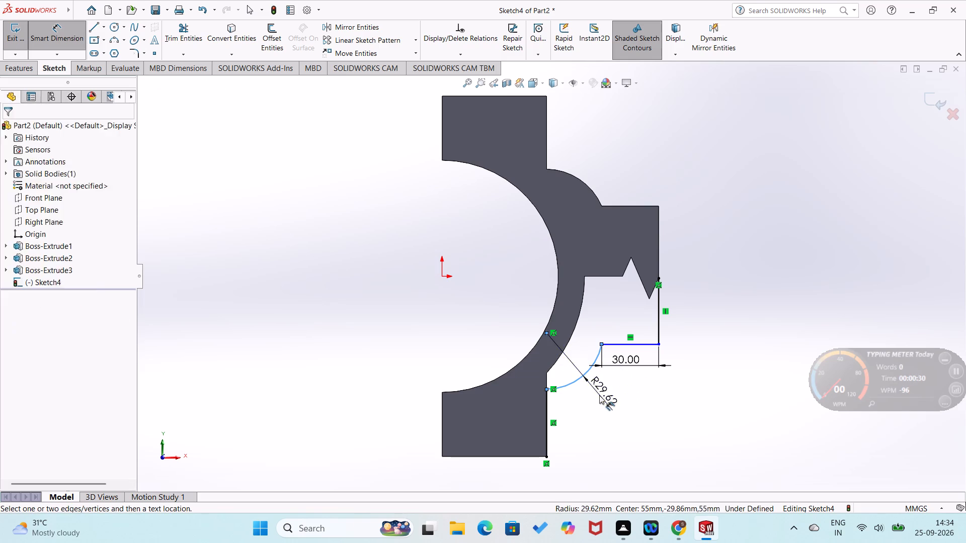
{"action": "type", "text": "32"}
{"action": "key", "text": "Return"}
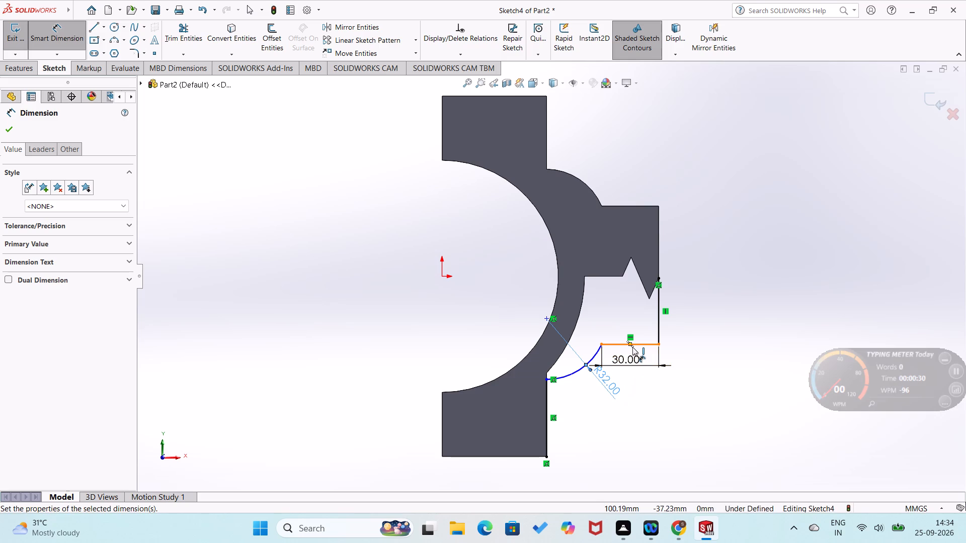
{"action": "left_click", "coordinate": [652, 421]}
Close the outline with a slanted line from the arc's lower end to the zigzag profile's inner corner and a line about 39 mm long to its outer corner.
{"action": "right_click_drag", "start_coordinate": [619, 434], "coordinate": [561, 441]}
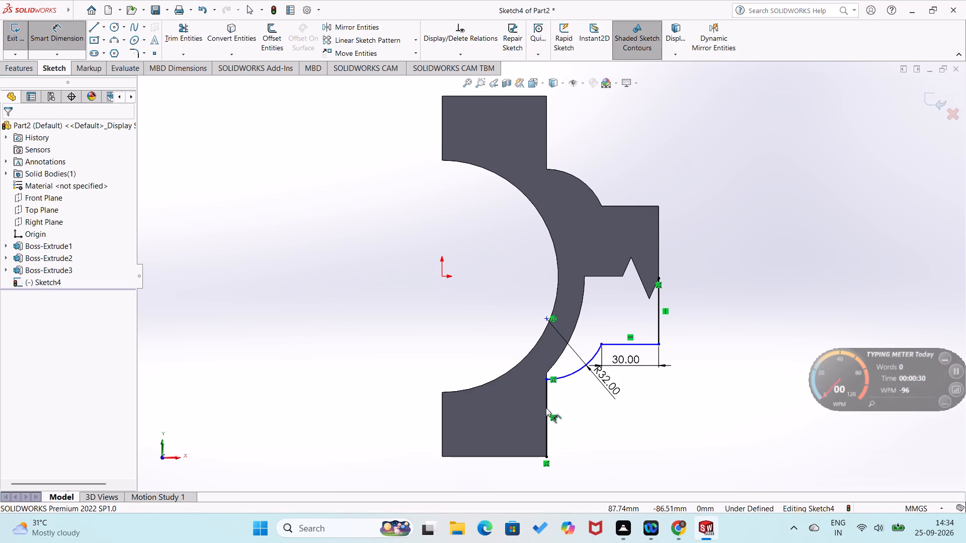
{"action": "left_click", "coordinate": [546, 380]}
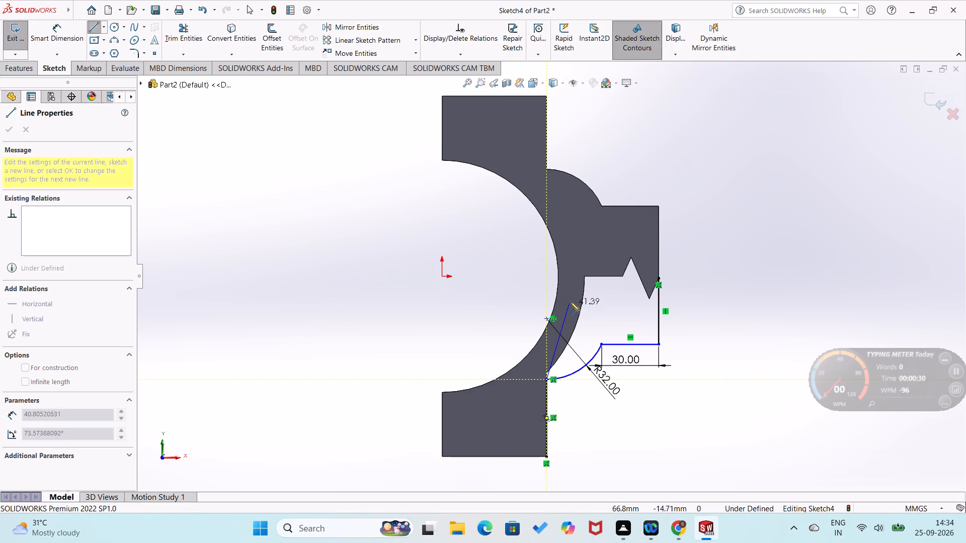
{"action": "left_click", "coordinate": [584, 278]}
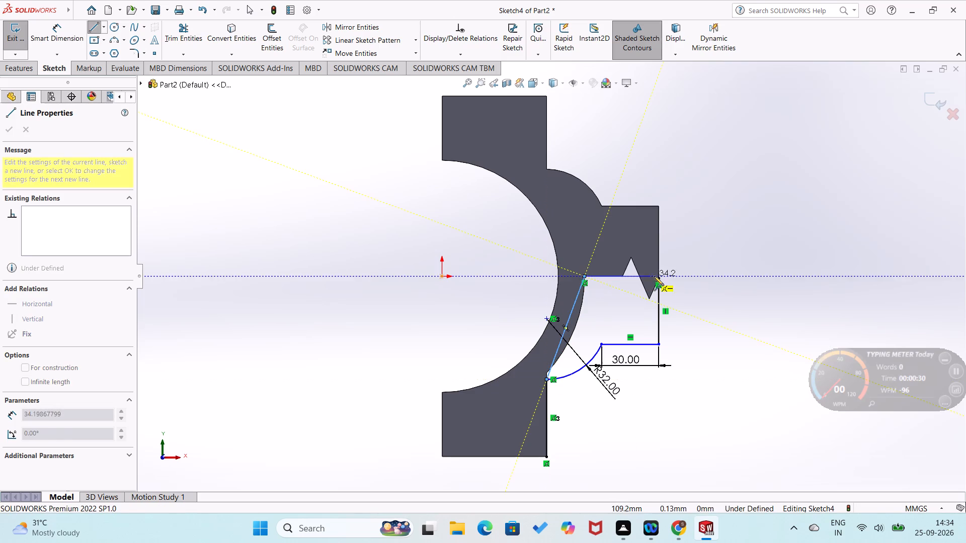
{"action": "left_click", "coordinate": [661, 278]}
Dimension the outer vertical line to 60 mm.
{"action": "right_click_drag", "start_coordinate": [781, 382], "coordinate": [791, 296]}
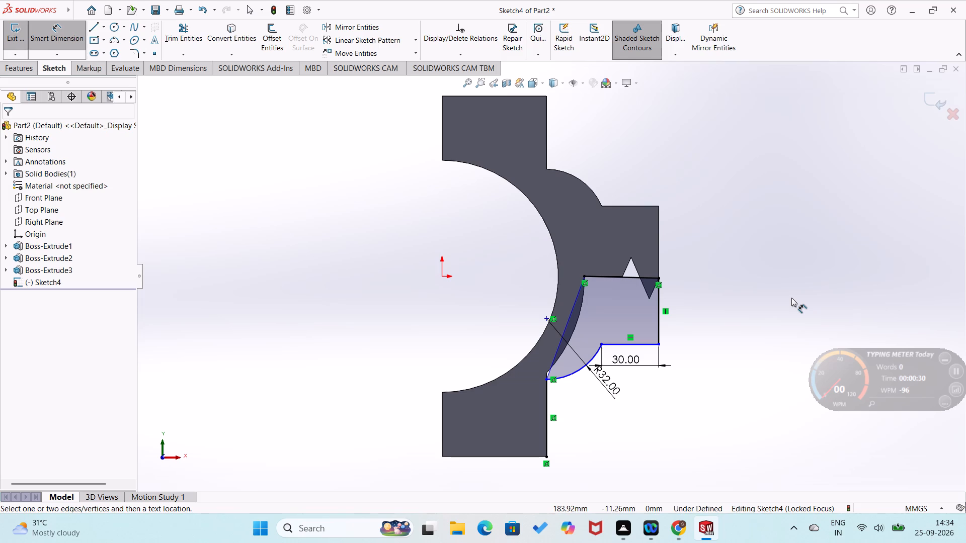
{"action": "left_click", "coordinate": [661, 328]}
{"action": "left_click", "coordinate": [683, 325]}
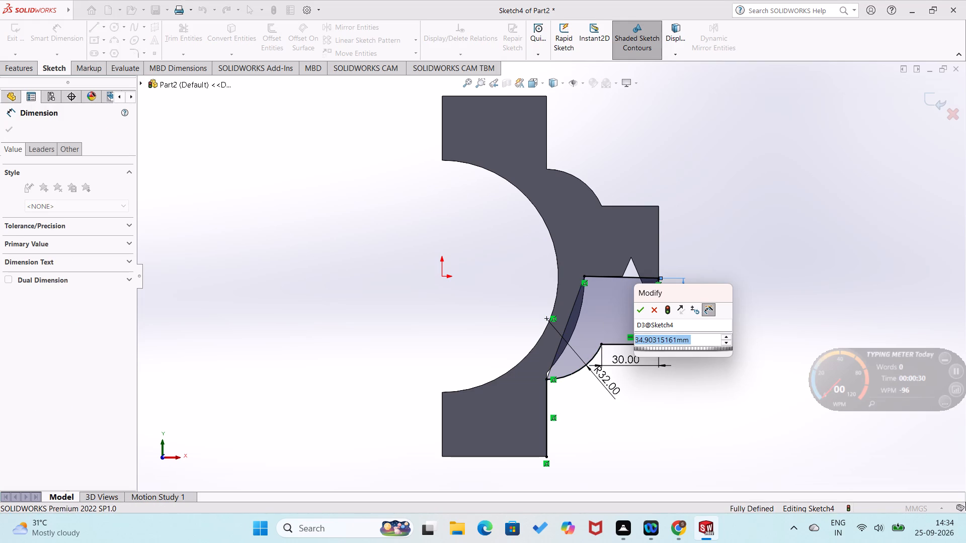
{"action": "type", "text": "60"}
{"action": "key", "text": "Return"}
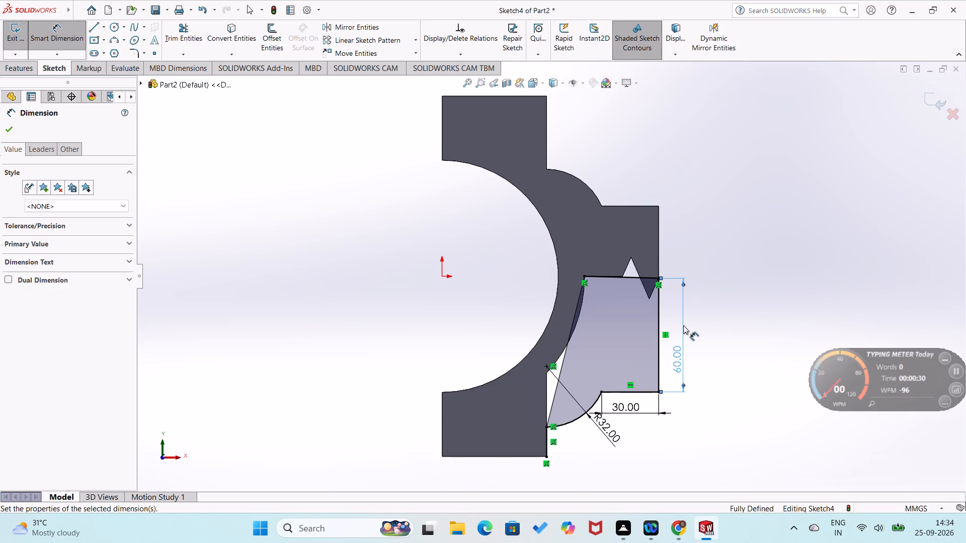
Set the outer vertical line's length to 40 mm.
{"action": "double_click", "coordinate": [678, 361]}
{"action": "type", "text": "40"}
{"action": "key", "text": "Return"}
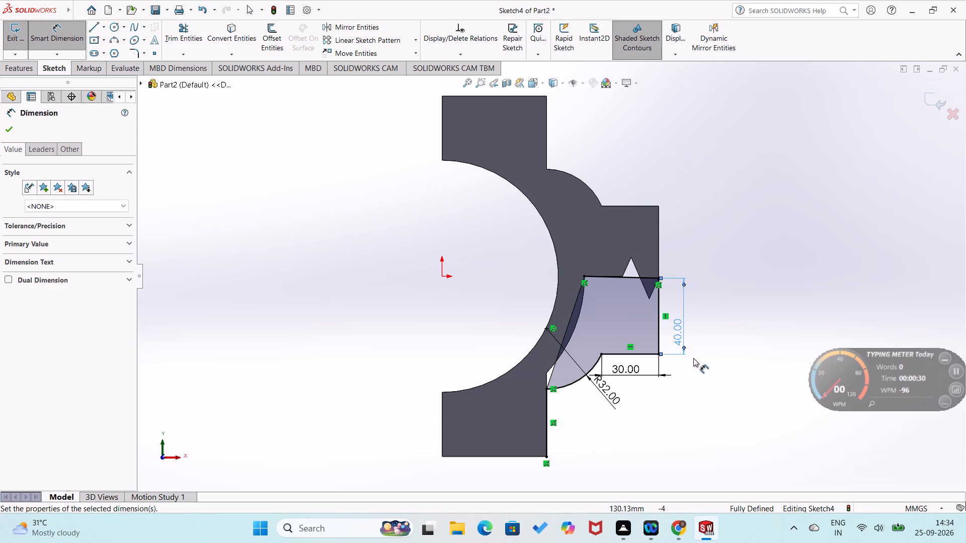
Set the outer vertical line's length to 35 mm.
{"action": "double_click", "coordinate": [681, 344]}
{"action": "type", "text": "35"}
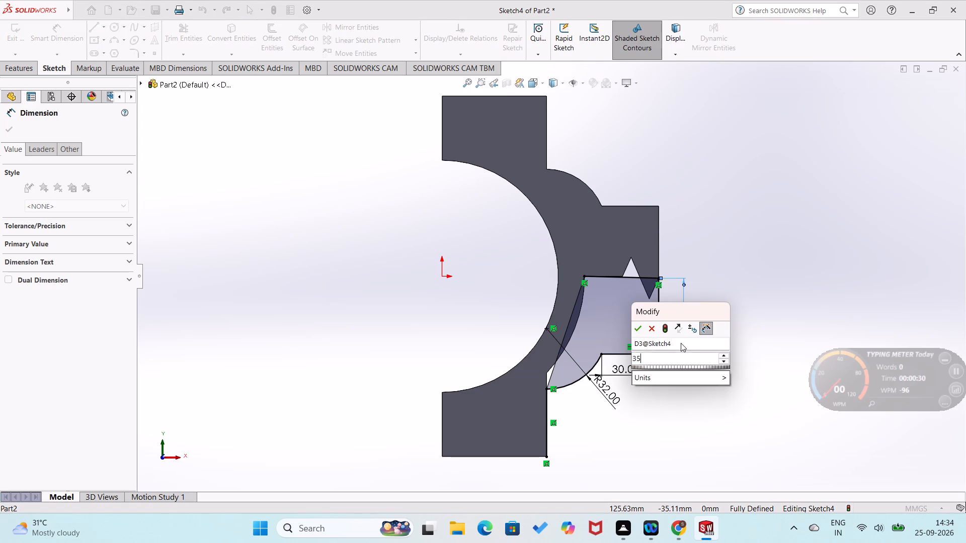
{"action": "key", "text": "Return"}
{"action": "left_click", "coordinate": [689, 381]}
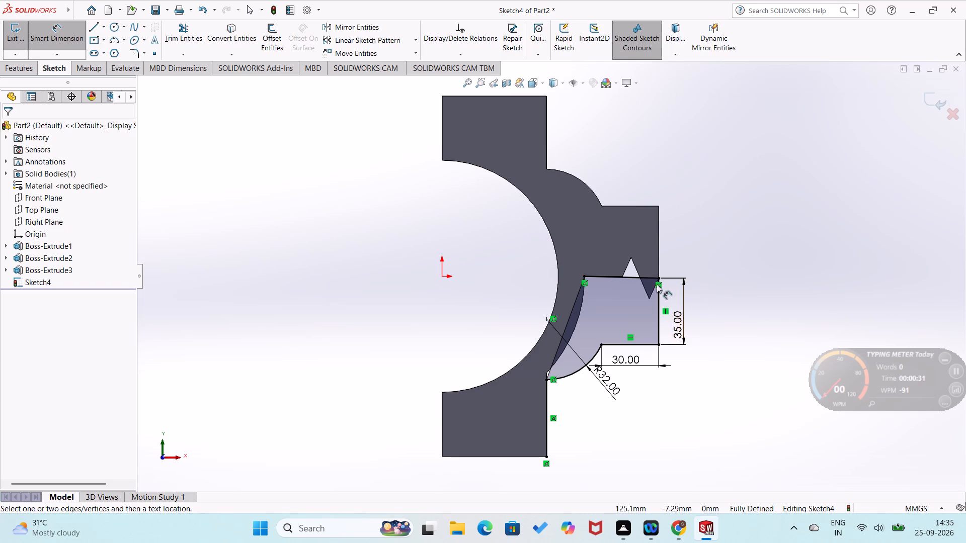
Delete the outline's upper closing line that crosses the zigzag notch.
{"action": "left_click", "coordinate": [638, 277]}
{"action": "key", "text": "Delete"}
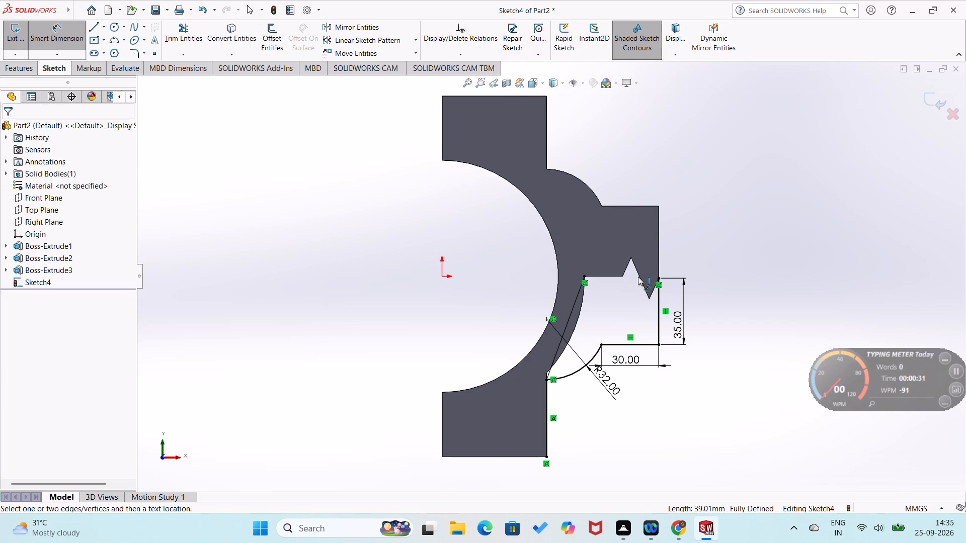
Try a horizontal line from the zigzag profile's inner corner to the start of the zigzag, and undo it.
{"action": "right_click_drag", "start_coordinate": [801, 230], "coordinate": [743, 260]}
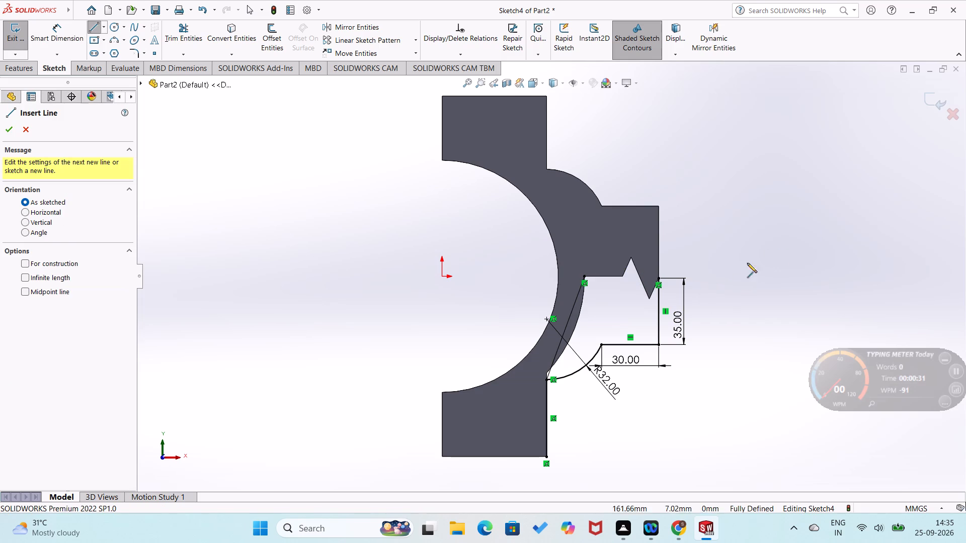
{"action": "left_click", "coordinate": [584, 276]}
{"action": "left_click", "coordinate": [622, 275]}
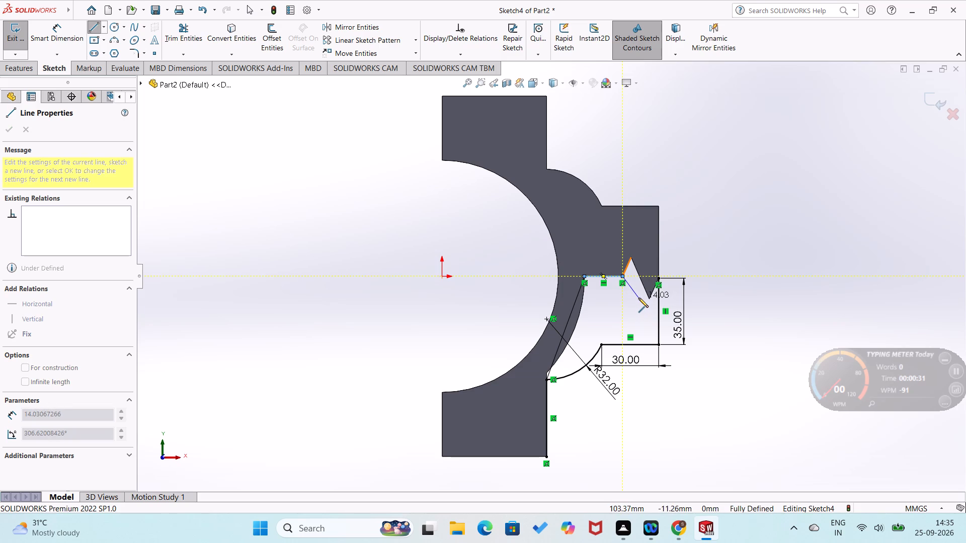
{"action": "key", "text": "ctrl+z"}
Draw connected lines from the profile's inner corner about 29 mm to the zigzag, down to its lower tip, and up to the outer vertical line.
{"action": "right_click_drag", "start_coordinate": [792, 201], "coordinate": [725, 228]}
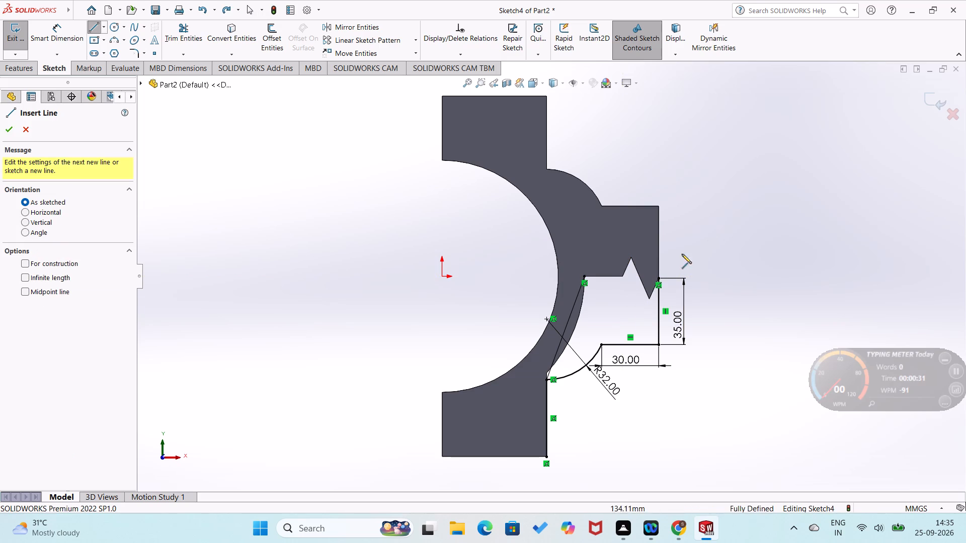
{"action": "left_click", "coordinate": [585, 277]}
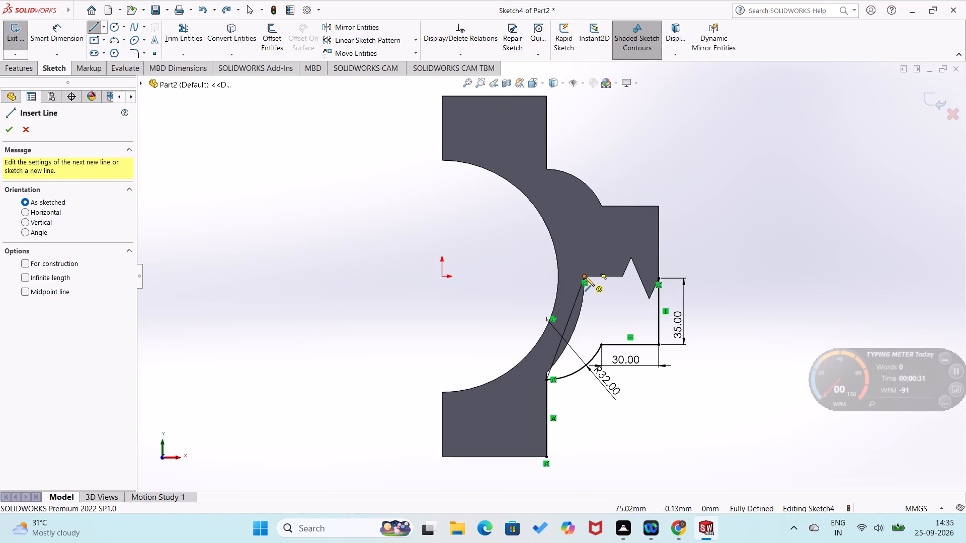
{"action": "left_click", "coordinate": [641, 277]}
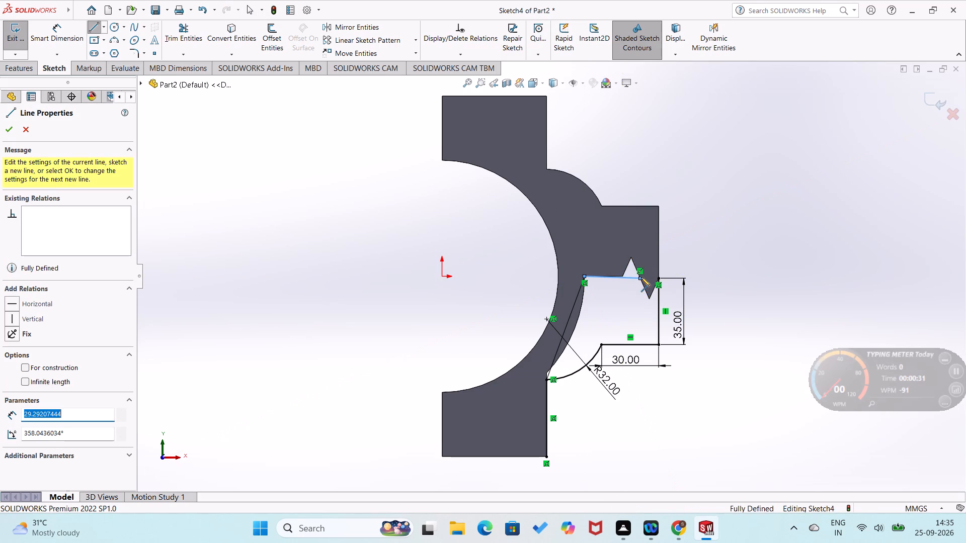
{"action": "left_click", "coordinate": [650, 299]}
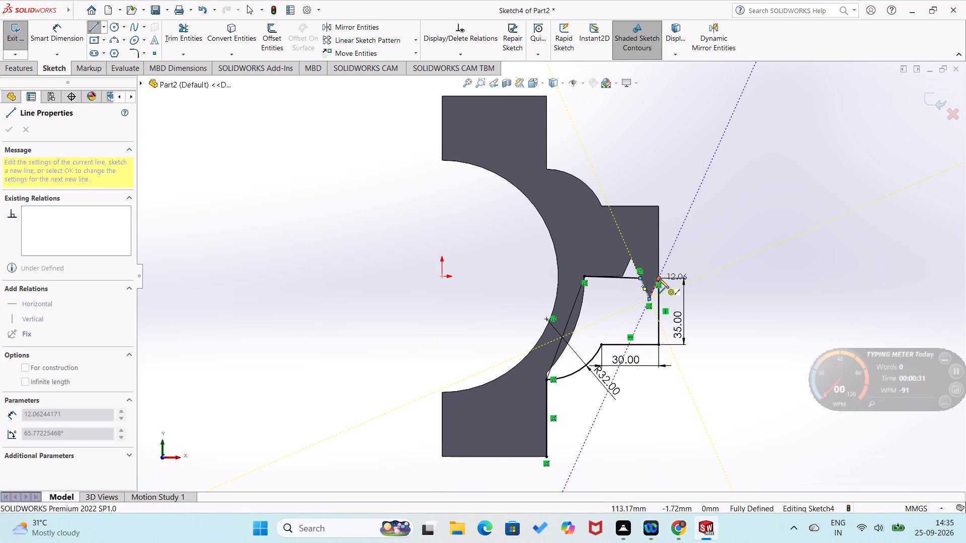
{"action": "left_click", "coordinate": [662, 277]}
{"action": "right_click_drag", "start_coordinate": [690, 275], "coordinate": [684, 211]}
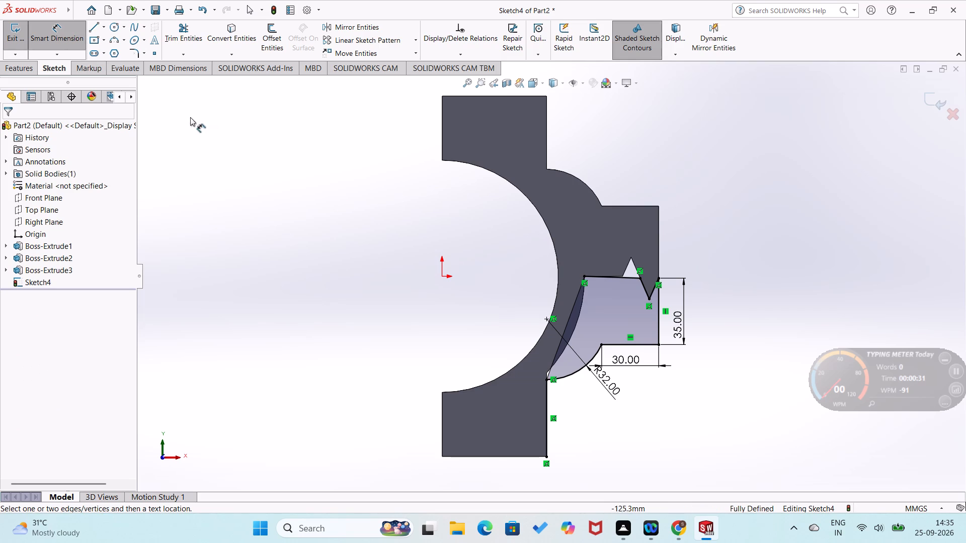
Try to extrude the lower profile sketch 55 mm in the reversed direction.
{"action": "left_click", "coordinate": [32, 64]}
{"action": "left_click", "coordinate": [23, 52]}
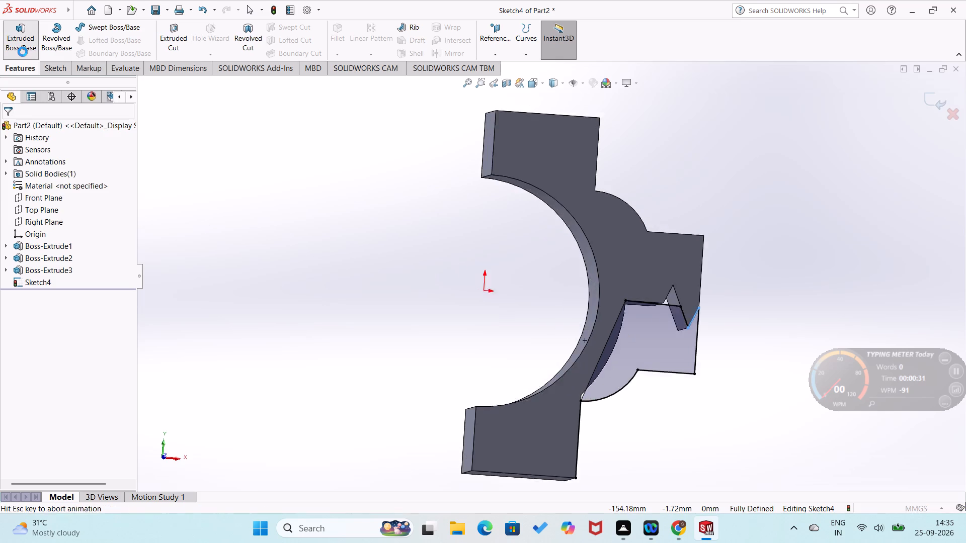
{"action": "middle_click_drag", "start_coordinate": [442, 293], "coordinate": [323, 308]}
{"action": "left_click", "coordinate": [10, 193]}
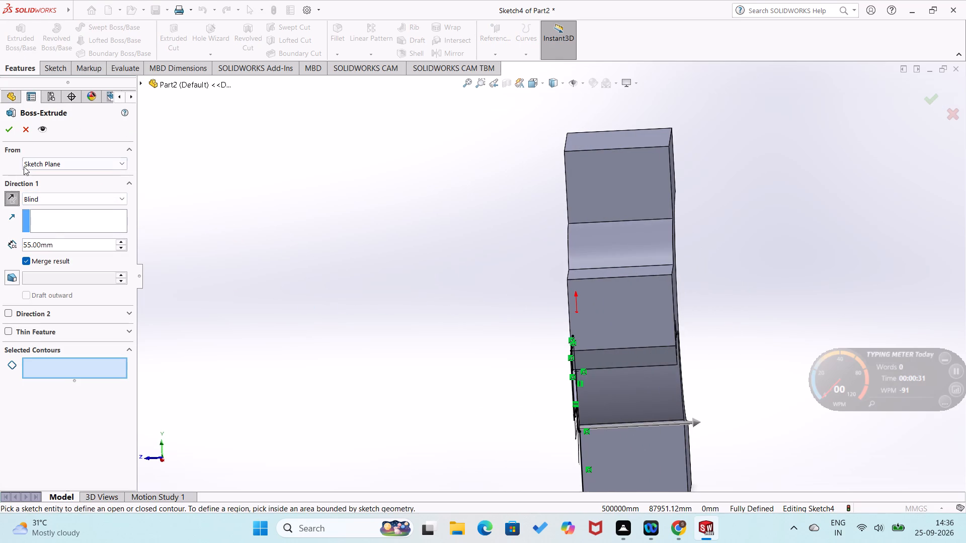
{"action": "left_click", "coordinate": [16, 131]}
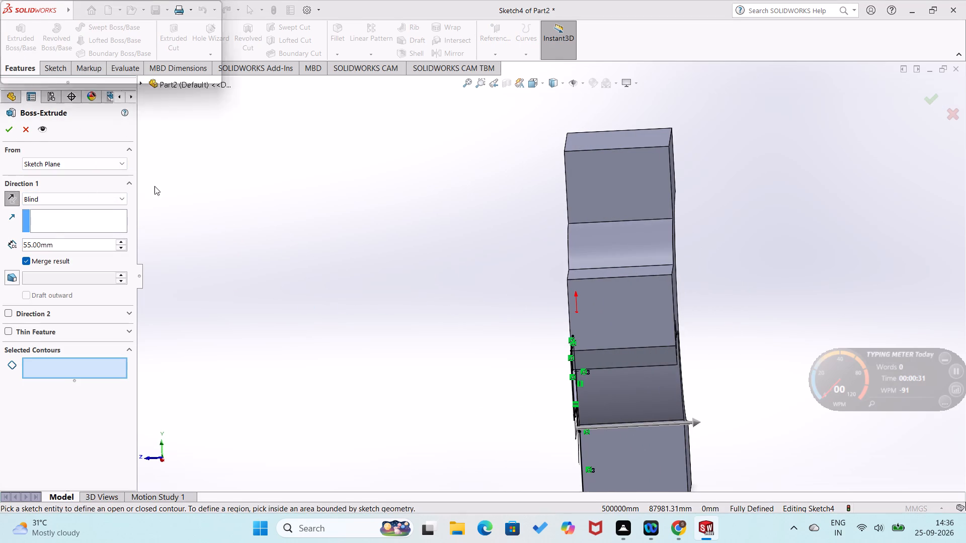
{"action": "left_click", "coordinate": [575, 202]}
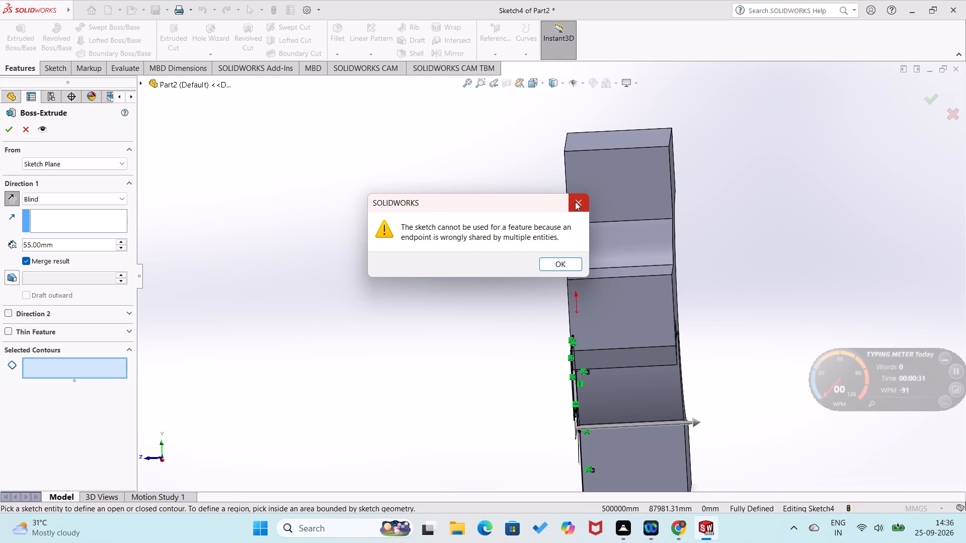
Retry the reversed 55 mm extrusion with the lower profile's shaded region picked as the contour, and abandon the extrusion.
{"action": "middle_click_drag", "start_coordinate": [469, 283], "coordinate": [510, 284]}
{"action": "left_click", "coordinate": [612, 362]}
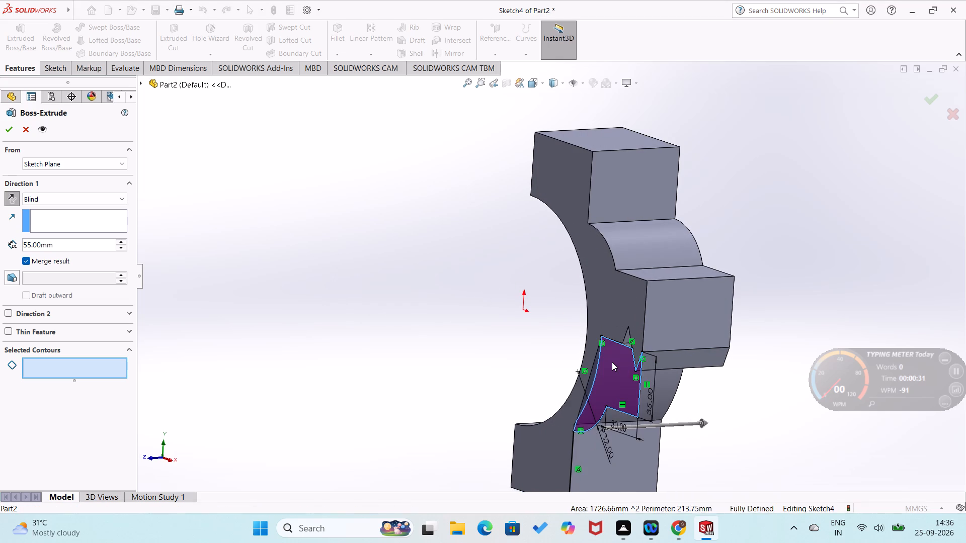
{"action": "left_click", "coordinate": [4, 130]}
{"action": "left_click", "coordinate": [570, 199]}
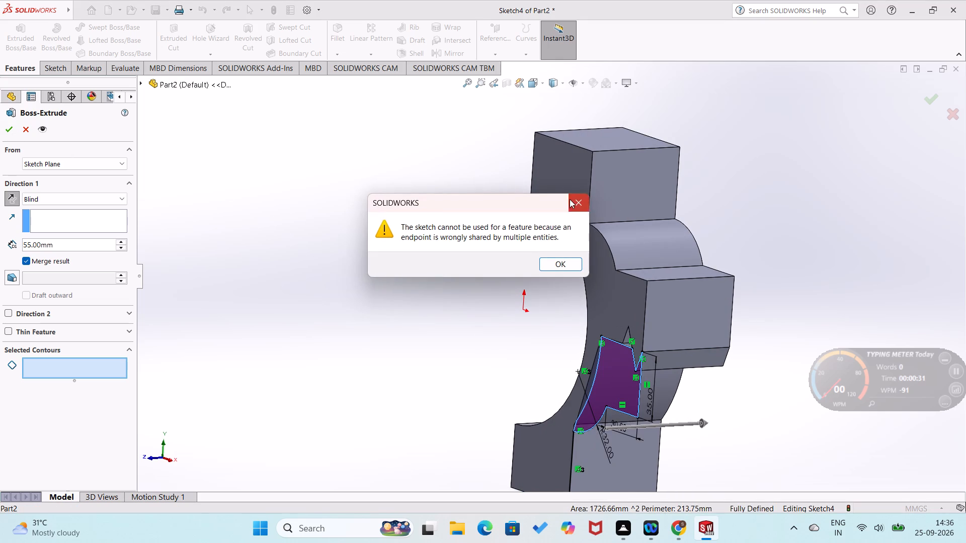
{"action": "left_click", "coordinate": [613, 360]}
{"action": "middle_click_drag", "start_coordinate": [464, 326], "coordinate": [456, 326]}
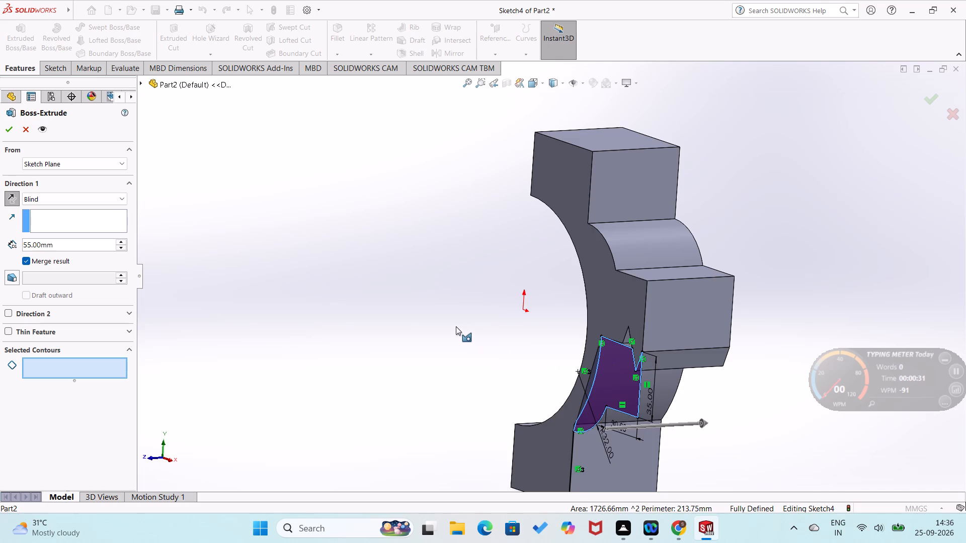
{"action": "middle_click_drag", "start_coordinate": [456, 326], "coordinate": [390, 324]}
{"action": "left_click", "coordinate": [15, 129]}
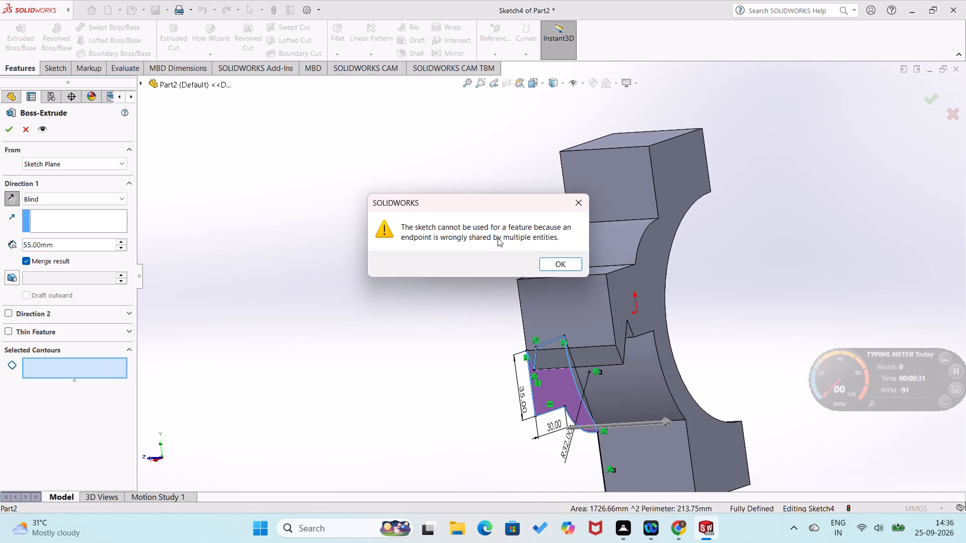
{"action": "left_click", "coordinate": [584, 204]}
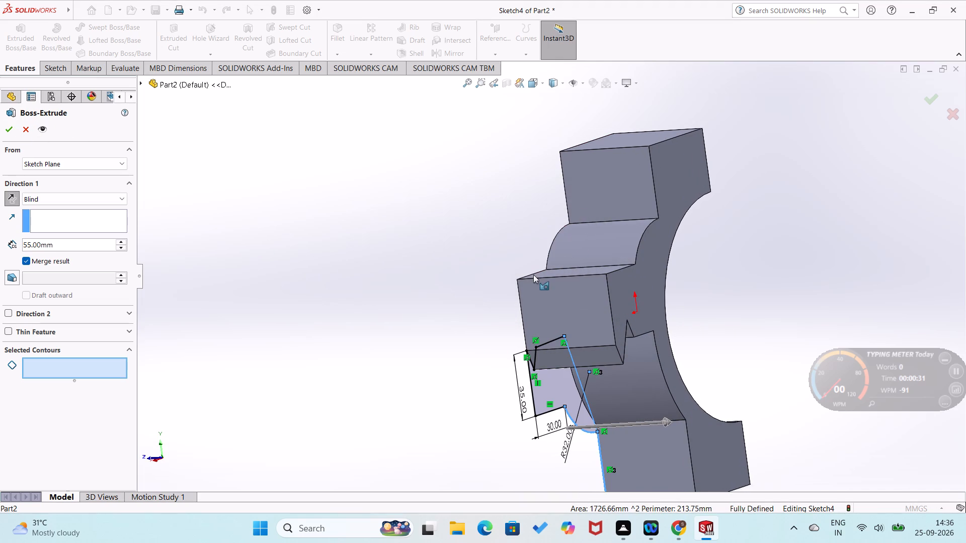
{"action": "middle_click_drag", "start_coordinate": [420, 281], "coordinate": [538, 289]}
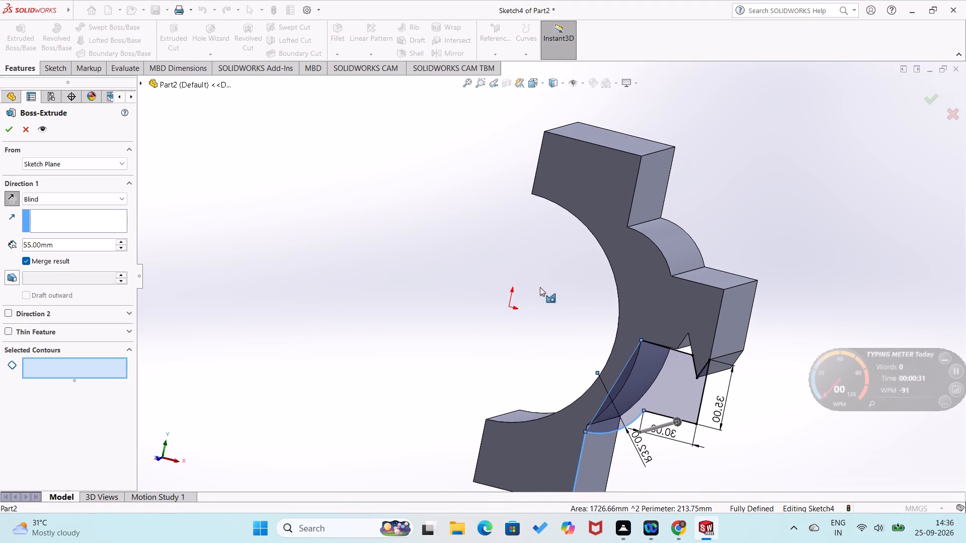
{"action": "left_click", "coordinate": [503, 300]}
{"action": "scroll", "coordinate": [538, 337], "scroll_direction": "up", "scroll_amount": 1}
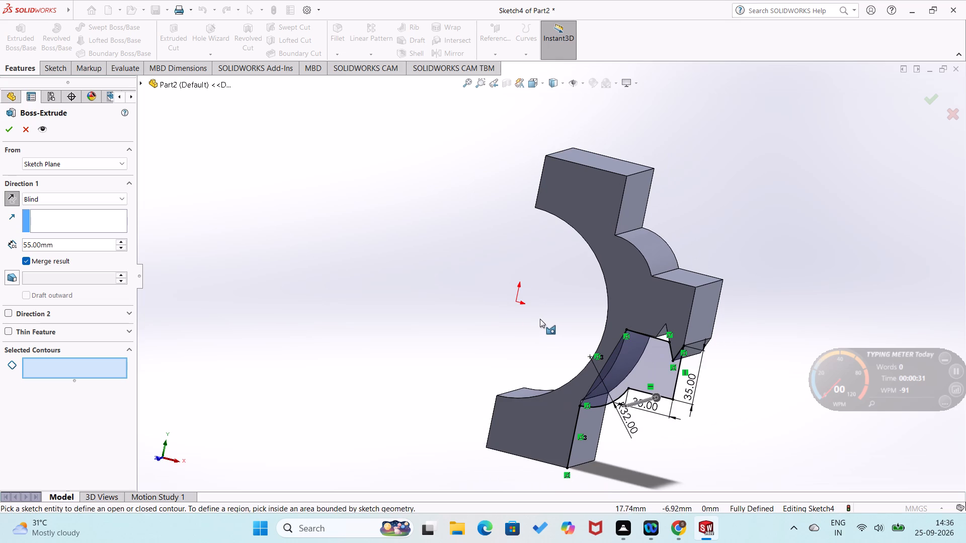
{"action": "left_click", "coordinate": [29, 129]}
Delete the sketch's vertical line along the lower end block's outer edge and the slanted line up to the profile's inner corner.
{"action": "left_click", "coordinate": [571, 441]}
{"action": "key", "text": "Delete"}
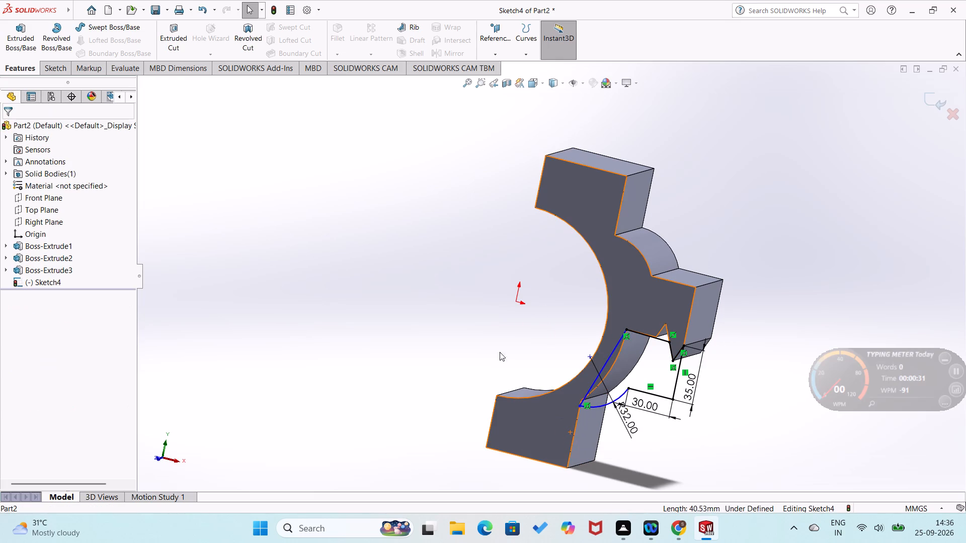
{"action": "scroll", "coordinate": [555, 398], "scroll_direction": "up", "scroll_amount": 2}
{"action": "scroll", "coordinate": [557, 394], "scroll_direction": "down", "scroll_amount": 6}
{"action": "scroll", "coordinate": [557, 350], "scroll_direction": "down", "scroll_amount": 3}
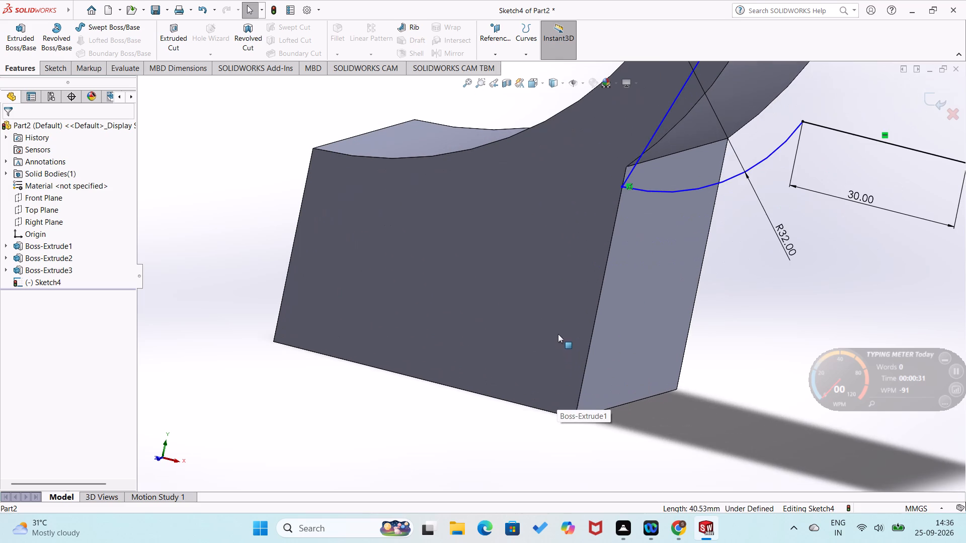
{"action": "left_click", "coordinate": [632, 169]}
{"action": "key", "text": "Delete"}
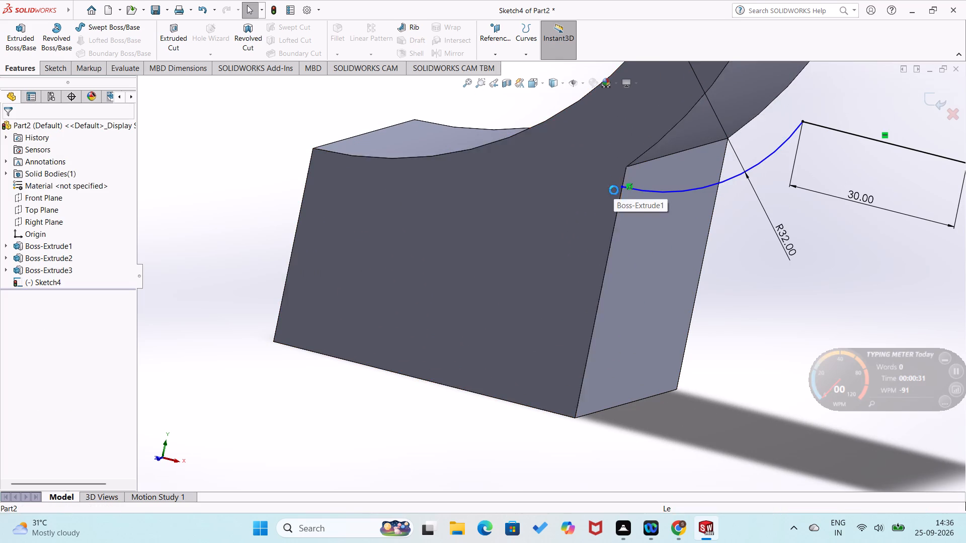
Draw a vertical line about 3.5 mm up from the R32 arc's lower end, continued by a slanted line to the profile's inner corner.
{"action": "right_click_drag", "start_coordinate": [589, 207], "coordinate": [487, 238]}
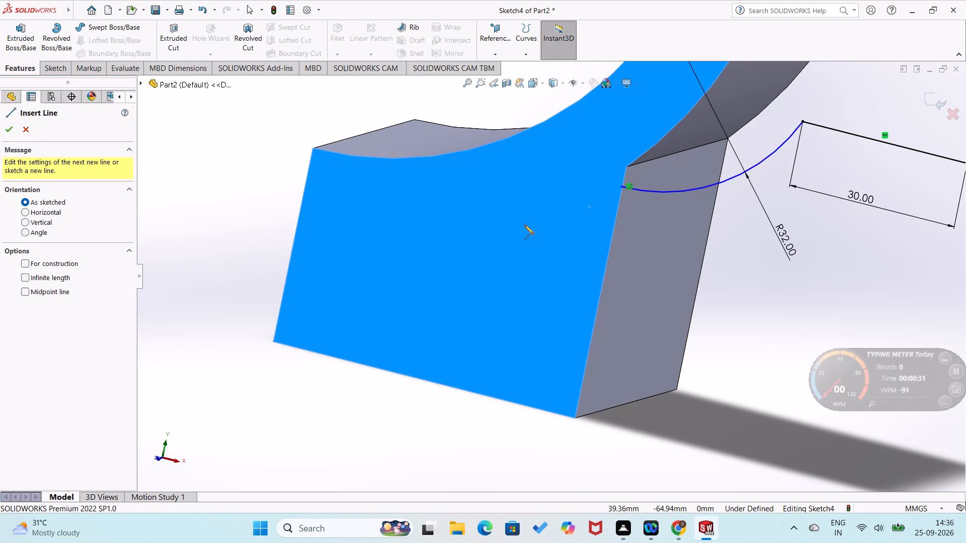
{"action": "key", "text": "ctrl+8"}
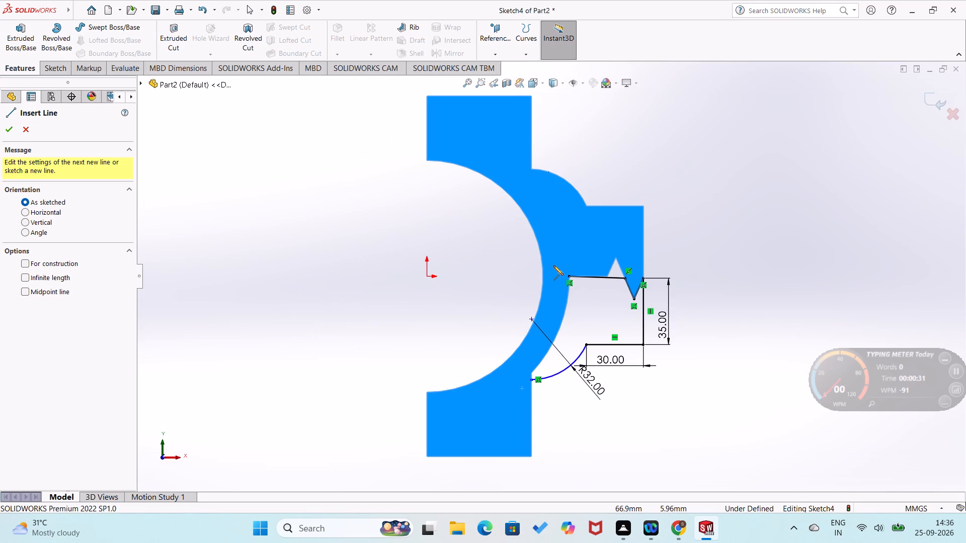
{"action": "scroll", "coordinate": [553, 265], "scroll_direction": "down", "scroll_amount": 3}
{"action": "left_click", "coordinate": [496, 297]}
{"action": "key", "text": "Escape"}
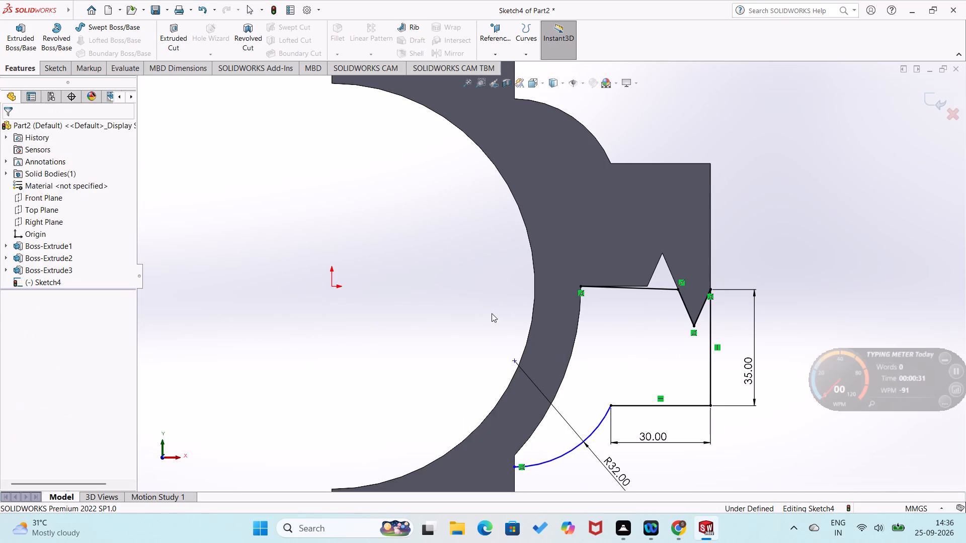
{"action": "right_click_drag", "start_coordinate": [492, 313], "coordinate": [417, 322]}
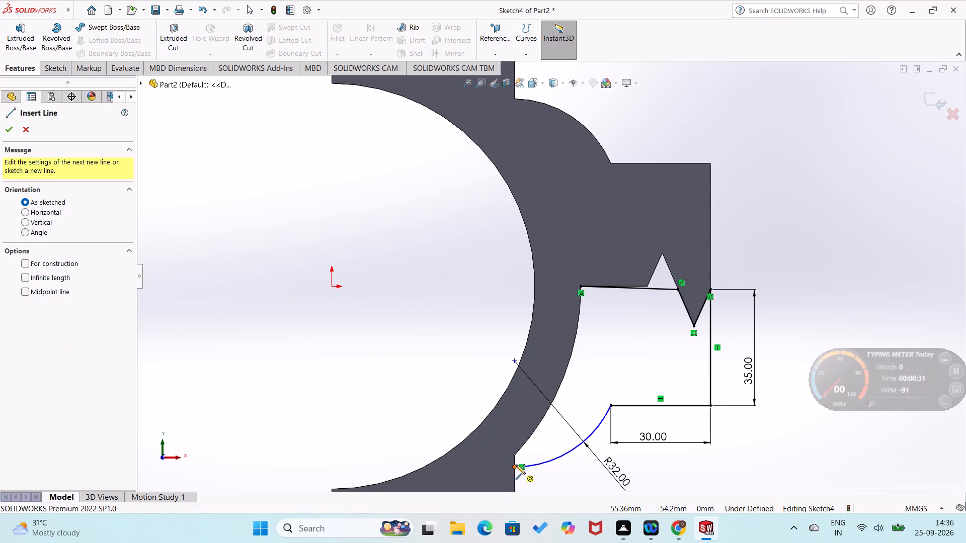
{"action": "left_click", "coordinate": [514, 466]}
{"action": "left_click_drag", "start_coordinate": [513, 455], "coordinate": [513, 445]}
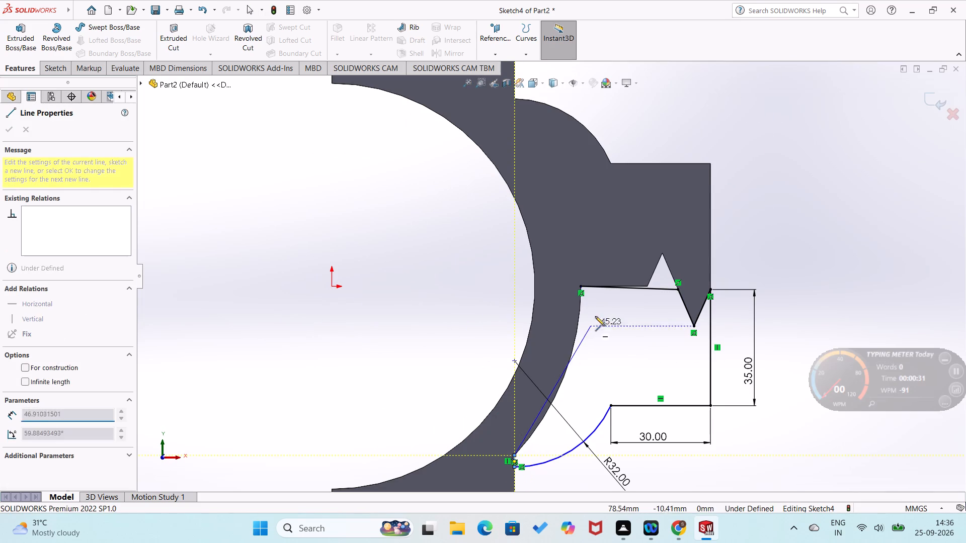
{"action": "left_click", "coordinate": [581, 287]}
Dimension the short vertical line at the R32 arc's lower end as 3.5 mm.
{"action": "right_click_drag", "start_coordinate": [433, 300], "coordinate": [432, 226]}
{"action": "scroll", "coordinate": [453, 383], "scroll_direction": "down", "scroll_amount": 6}
{"action": "scroll", "coordinate": [657, 433], "scroll_direction": "up", "scroll_amount": 4}
{"action": "scroll", "coordinate": [650, 309], "scroll_direction": "down", "scroll_amount": 4}
{"action": "scroll", "coordinate": [654, 311], "scroll_direction": "up", "scroll_amount": 4}
{"action": "scroll", "coordinate": [650, 308], "scroll_direction": "down", "scroll_amount": 4}
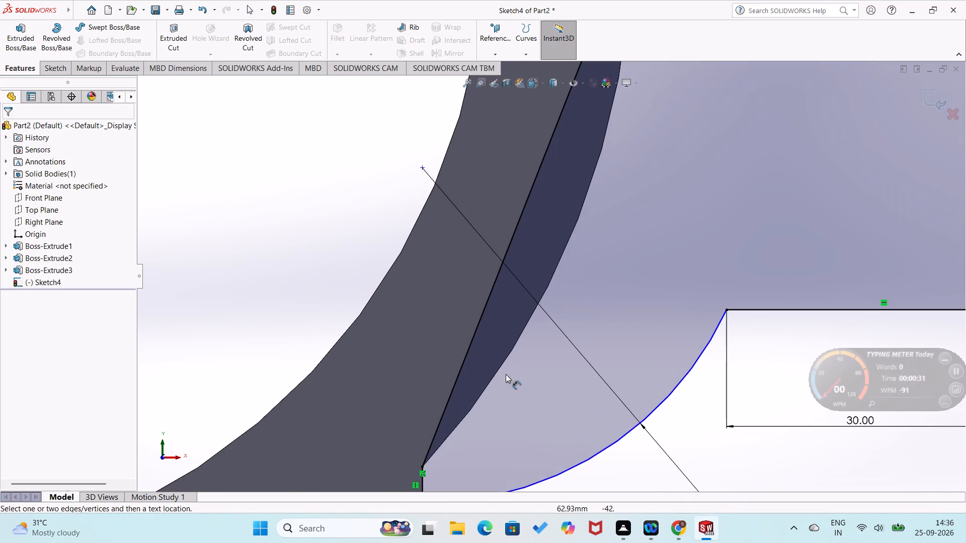
{"action": "scroll", "coordinate": [495, 366], "scroll_direction": "down", "scroll_amount": 3}
{"action": "scroll", "coordinate": [451, 301], "scroll_direction": "up", "scroll_amount": 5}
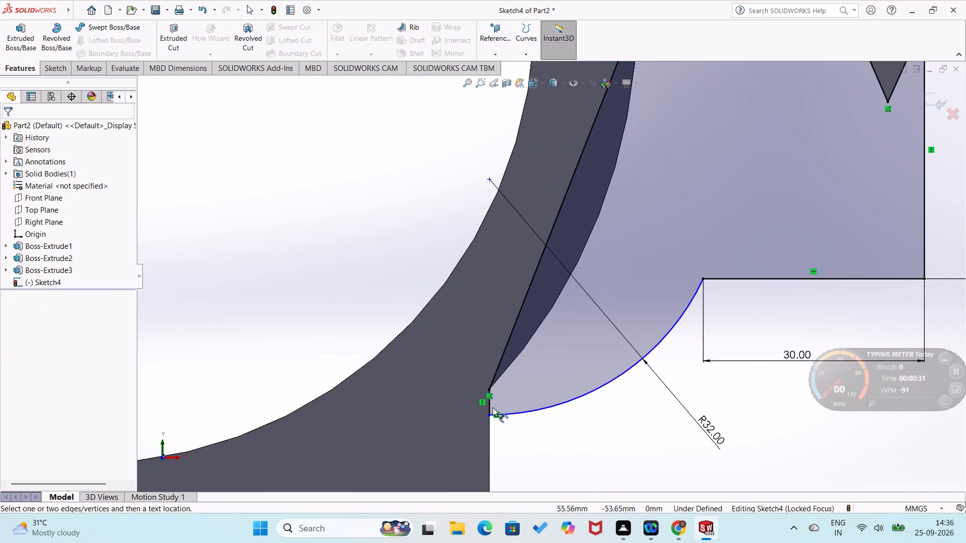
{"action": "left_click", "coordinate": [489, 406]}
{"action": "left_click", "coordinate": [475, 402]}
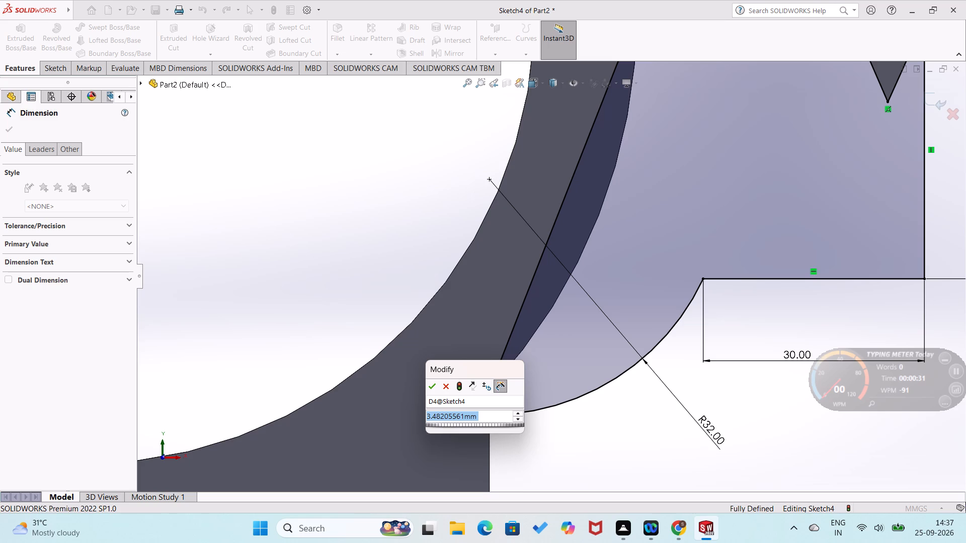
{"action": "type", "text": "3.5"}
{"action": "key", "text": "Return"}
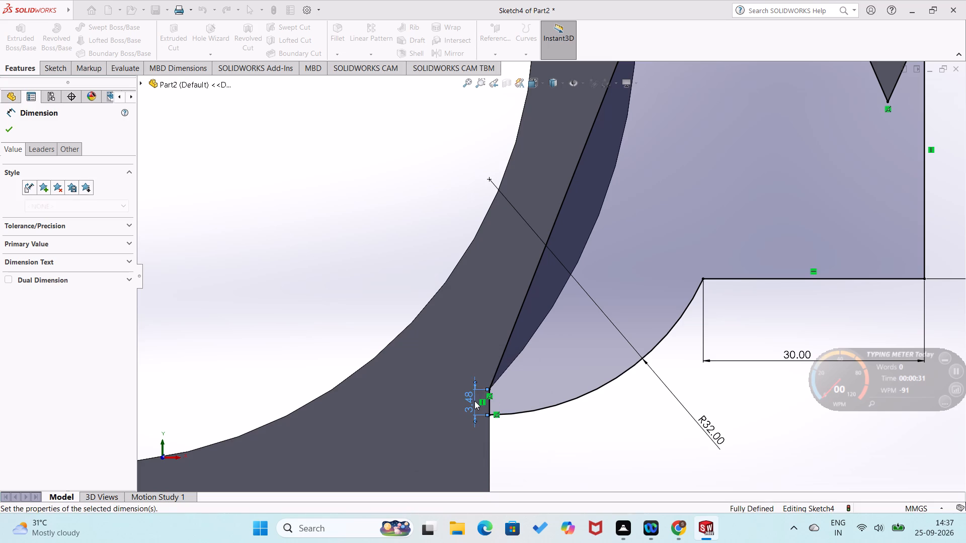
{"action": "left_click", "coordinate": [422, 244]}
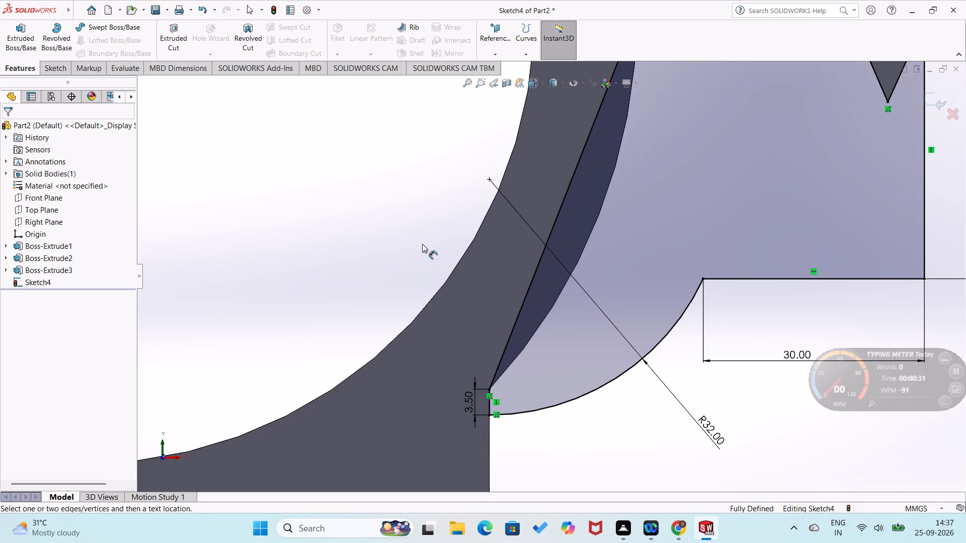
Extrude the closed lower profile 55 mm in the reversed direction, through the depth of the half ring, merged with the body.
{"action": "left_click", "coordinate": [11, 70]}
{"action": "left_click", "coordinate": [28, 37]}
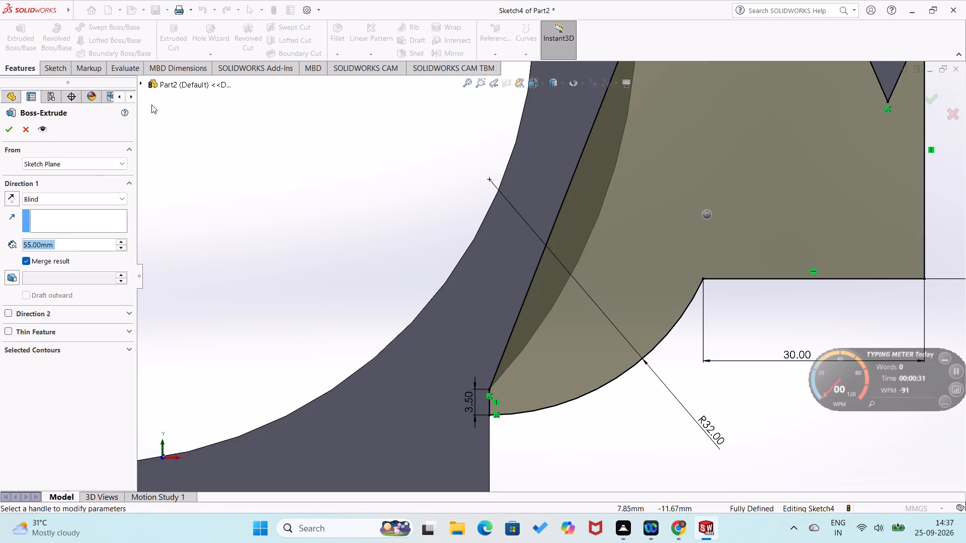
{"action": "middle_click_drag", "start_coordinate": [238, 157], "coordinate": [217, 191]}
{"action": "scroll", "coordinate": [217, 191], "scroll_direction": "up", "scroll_amount": 2}
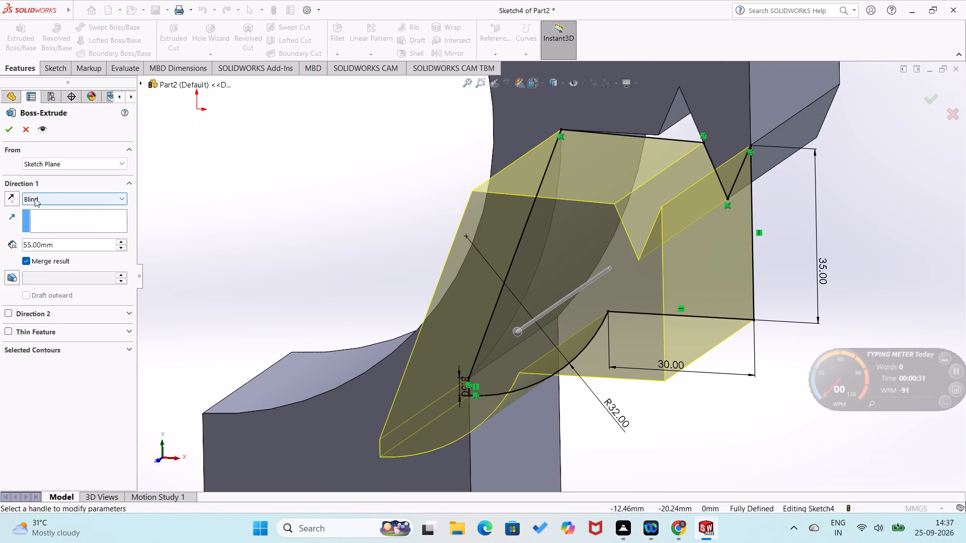
{"action": "left_click", "coordinate": [9, 196]}
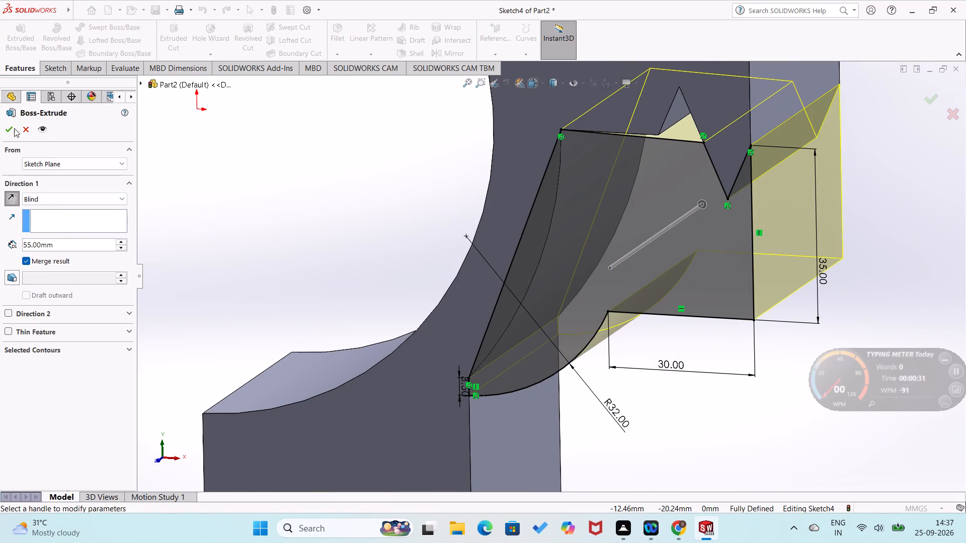
{"action": "left_click", "coordinate": [9, 133]}
{"action": "left_click", "coordinate": [266, 244]}
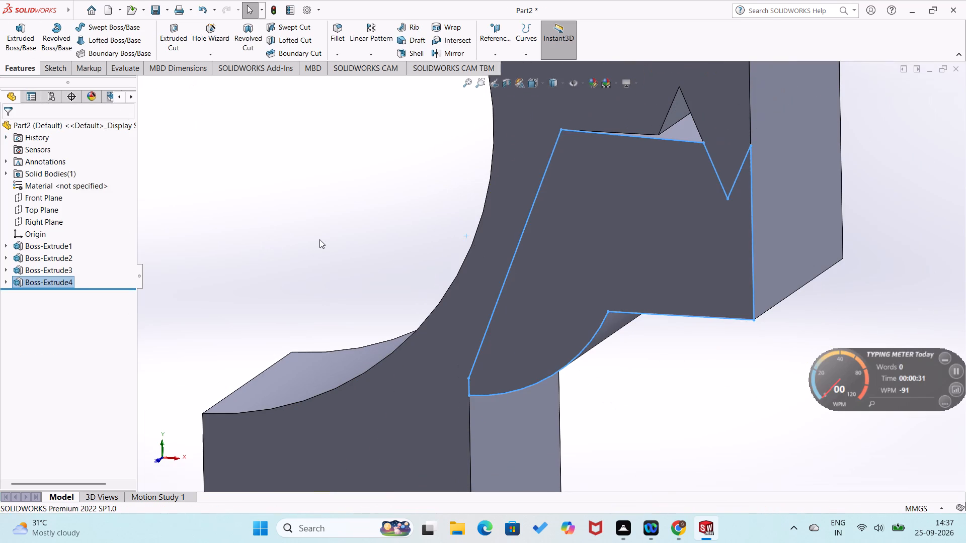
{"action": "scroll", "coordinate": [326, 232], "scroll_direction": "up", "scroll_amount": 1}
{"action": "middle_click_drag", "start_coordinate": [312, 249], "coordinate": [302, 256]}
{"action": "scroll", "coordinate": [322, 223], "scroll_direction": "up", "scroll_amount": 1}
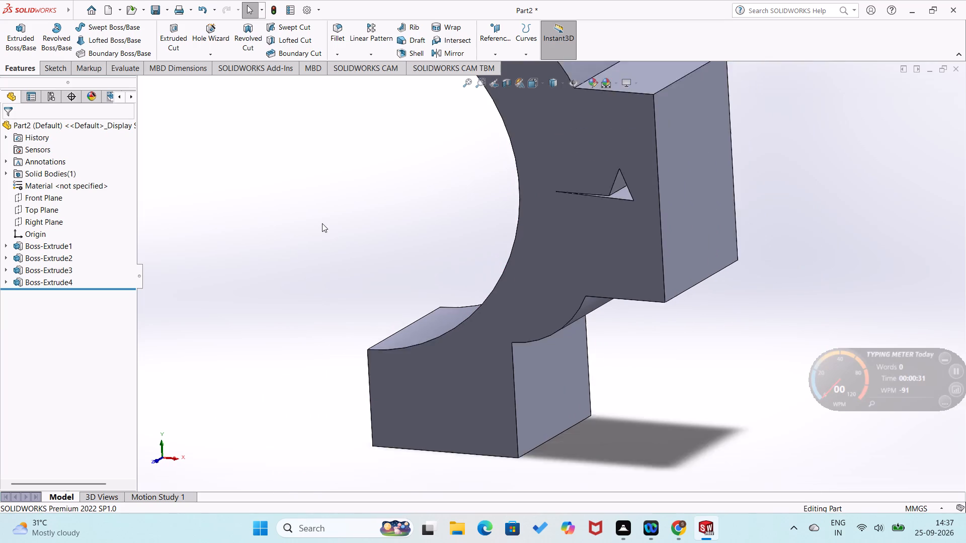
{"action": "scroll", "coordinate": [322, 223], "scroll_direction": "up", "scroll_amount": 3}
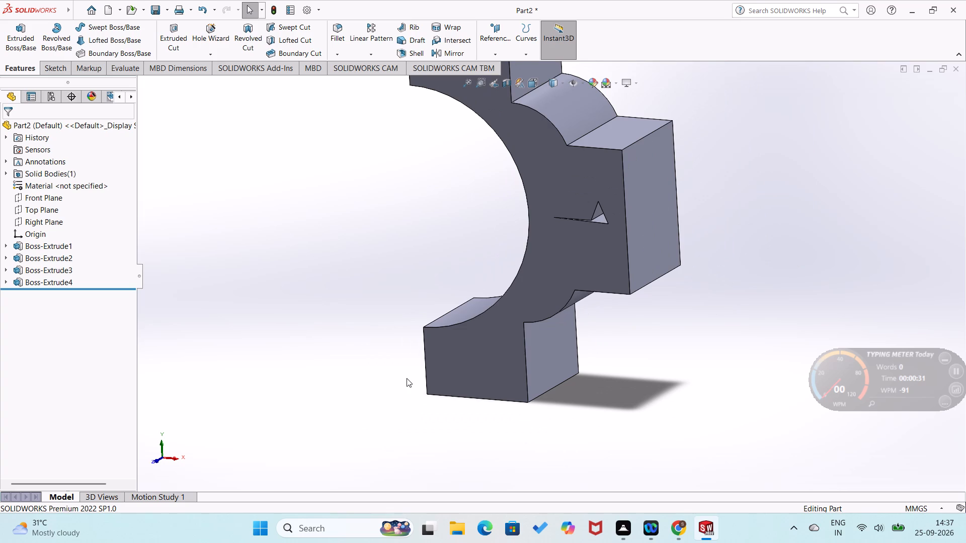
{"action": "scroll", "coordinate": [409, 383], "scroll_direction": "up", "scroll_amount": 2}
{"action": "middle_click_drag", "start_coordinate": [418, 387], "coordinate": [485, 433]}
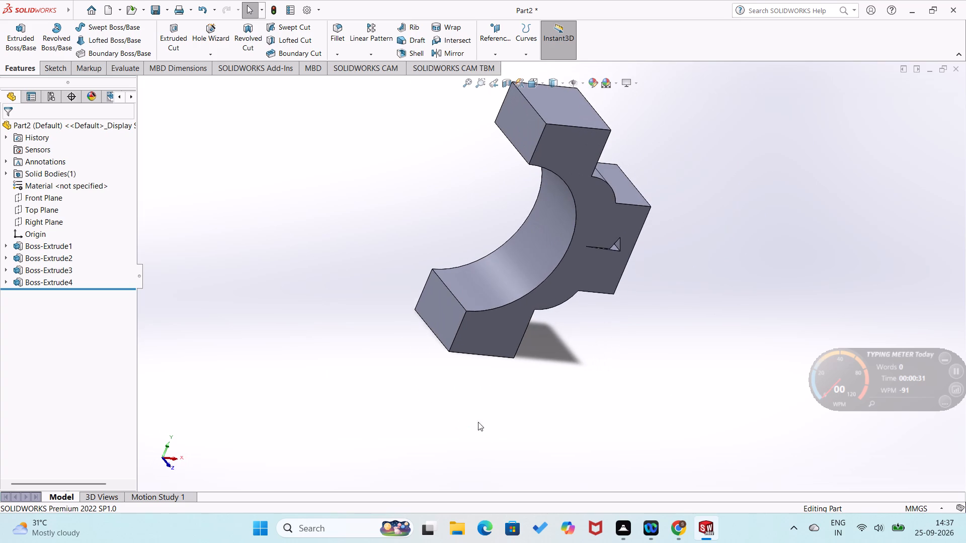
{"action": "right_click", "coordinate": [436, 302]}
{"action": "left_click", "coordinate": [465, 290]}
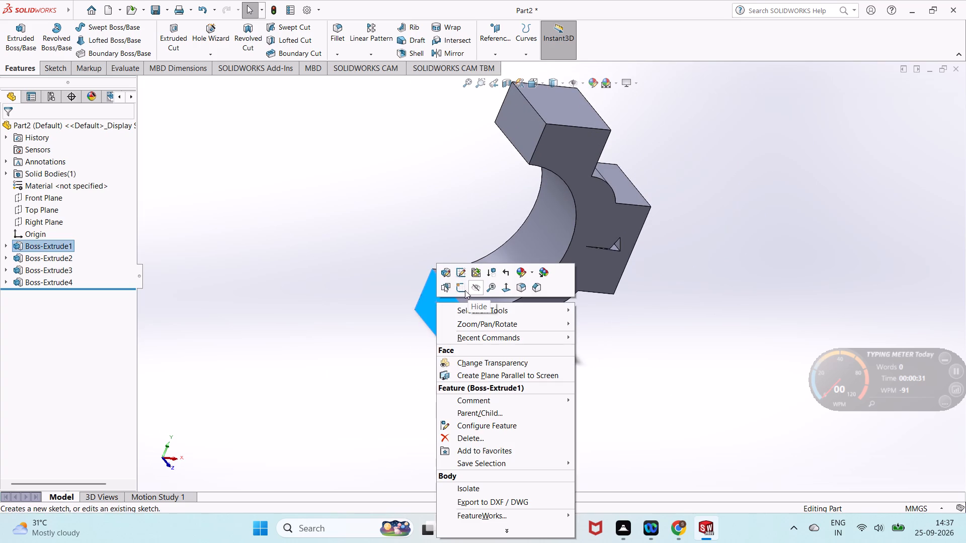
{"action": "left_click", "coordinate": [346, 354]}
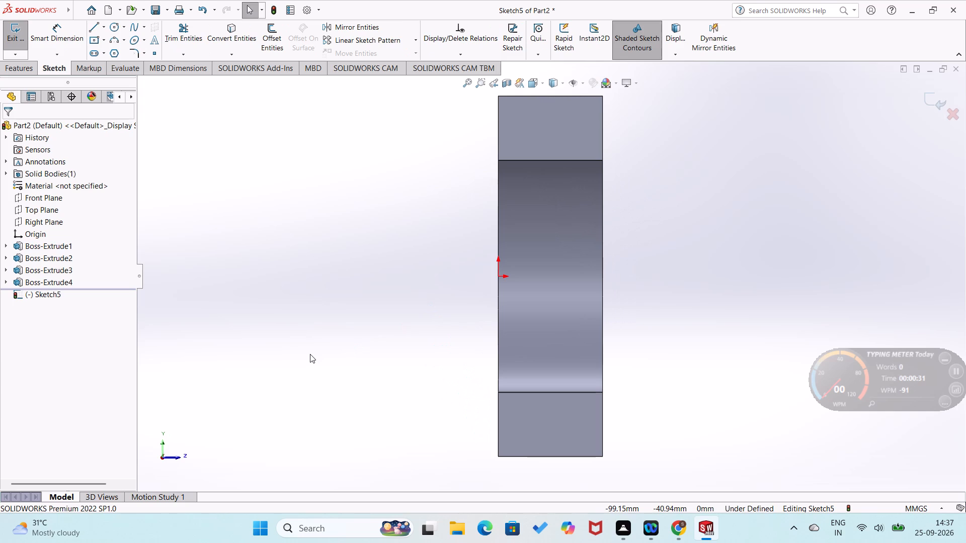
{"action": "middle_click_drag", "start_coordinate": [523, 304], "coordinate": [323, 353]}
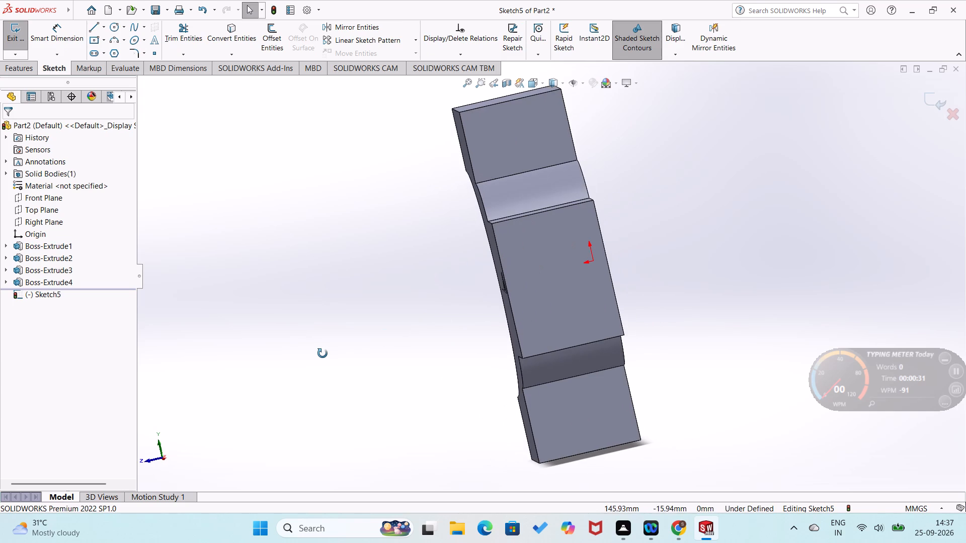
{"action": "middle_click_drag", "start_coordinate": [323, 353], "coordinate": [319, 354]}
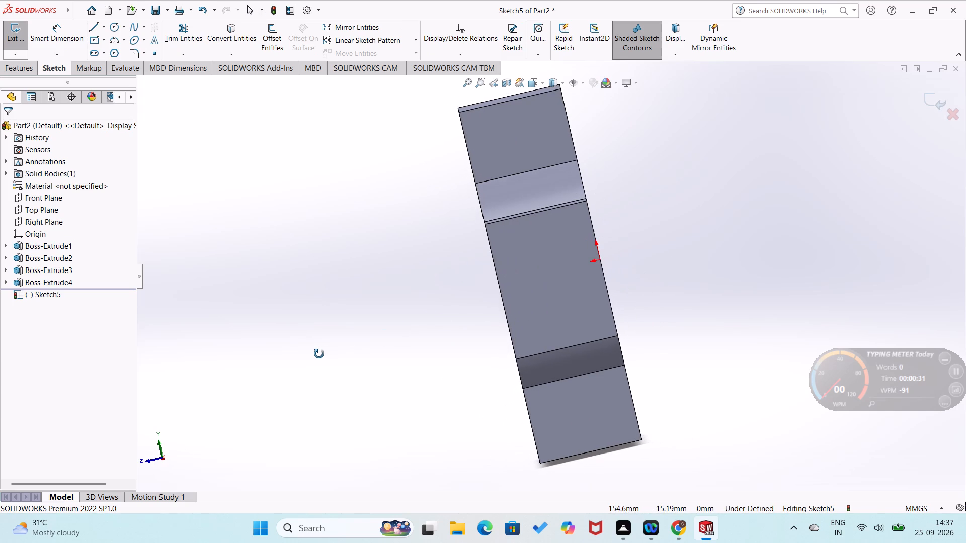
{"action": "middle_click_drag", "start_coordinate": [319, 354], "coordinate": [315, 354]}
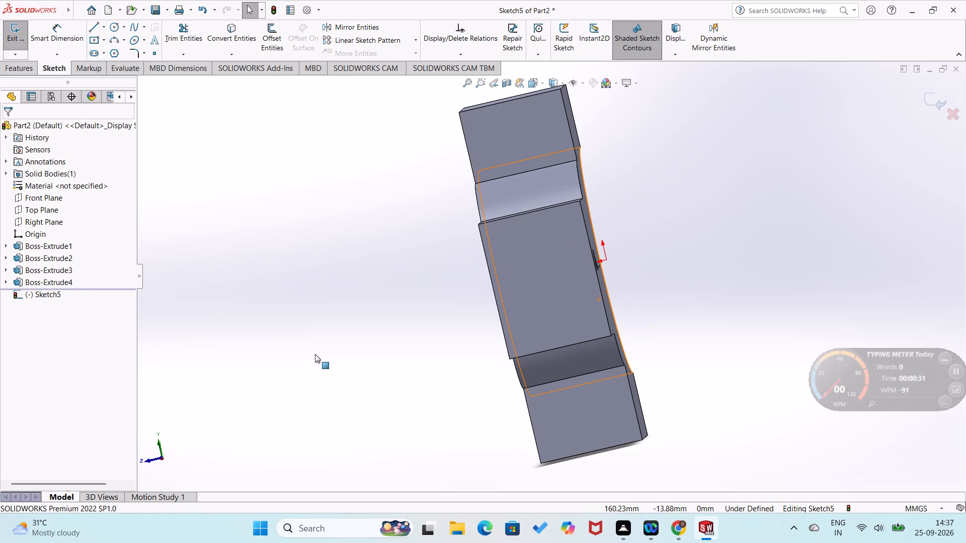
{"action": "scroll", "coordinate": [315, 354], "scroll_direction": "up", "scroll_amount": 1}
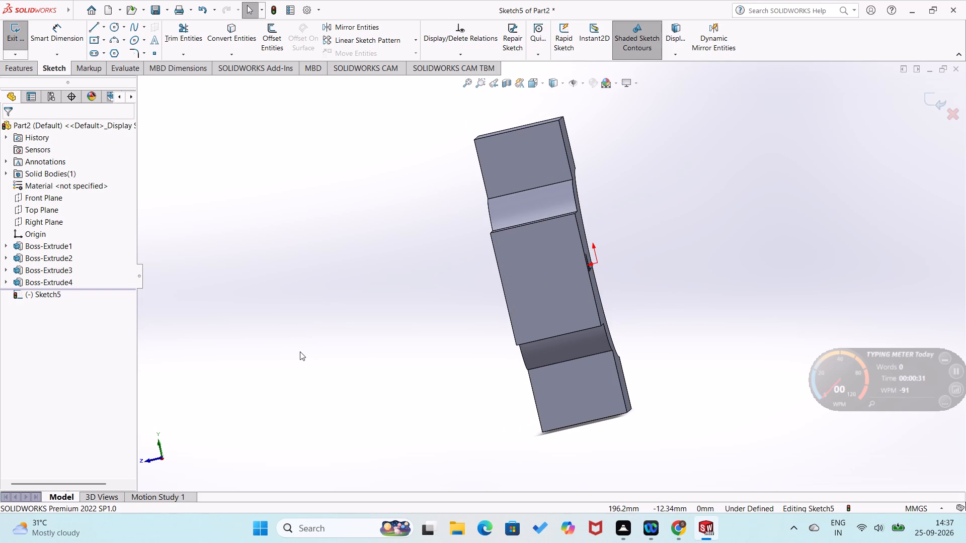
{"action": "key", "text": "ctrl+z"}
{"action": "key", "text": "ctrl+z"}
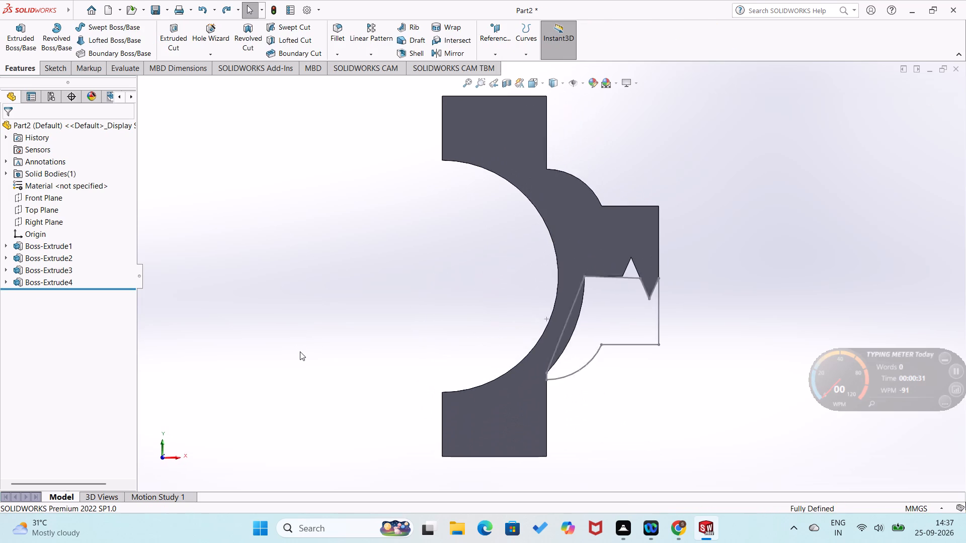
Undo the lower profile's extrusion and all of its sketch work, back to before that sketch was started.
{"action": "key", "text": "ctrl+z"}
{"action": "key", "text": "ctrl+z"}
{"action": "key", "text": "ctrl+z"}
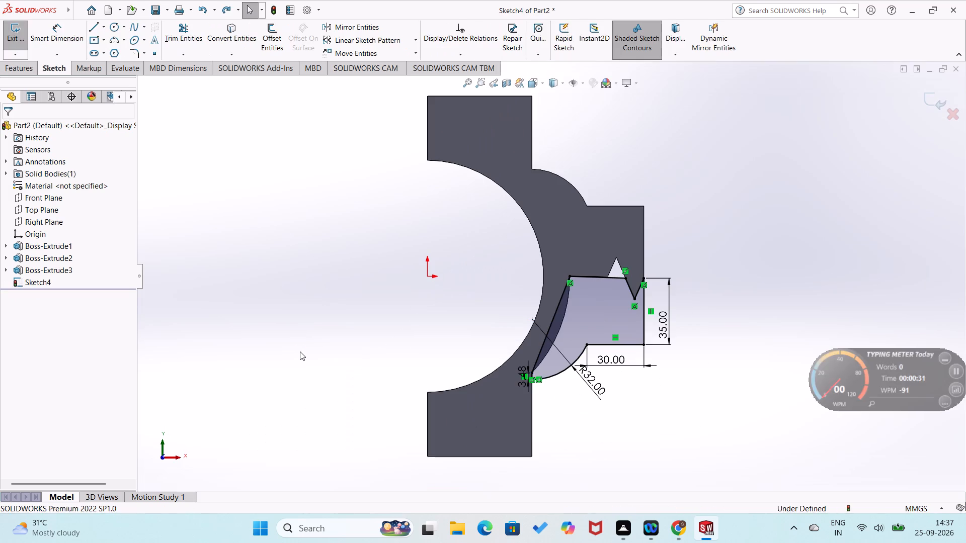
{"action": "key", "text": "ctrl+z"}
{"action": "key", "text": "ctrl+z"}
{"action": "key", "text": "ctrl+z"}
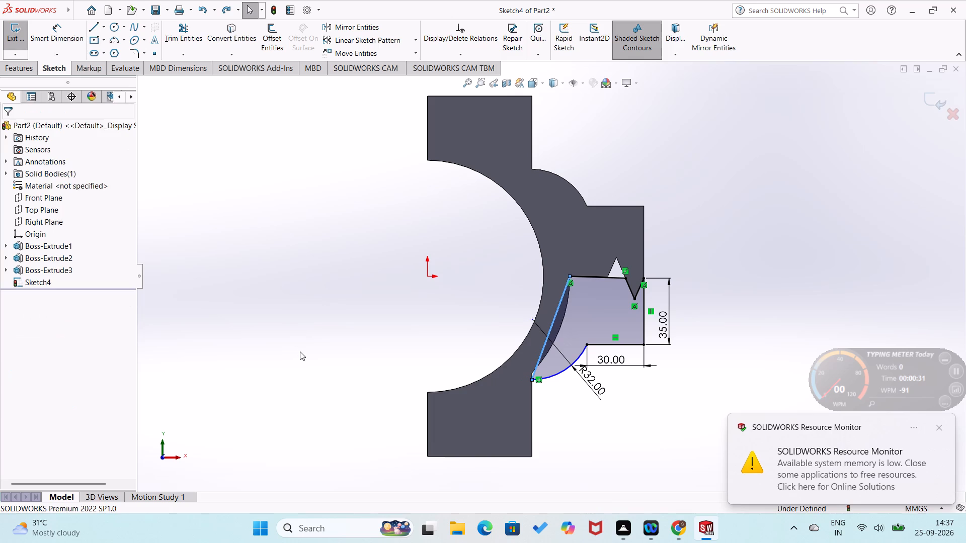
{"action": "key", "text": "ctrl+z"}
{"action": "key", "text": "ctrl+z"}
{"action": "key", "text": "ctrl+z"}
{"action": "key", "text": "ctrl+z"}
{"action": "key", "text": "ctrl+z"}
{"action": "key", "text": "ctrl+z"}
{"action": "key", "text": "ctrl+z"}
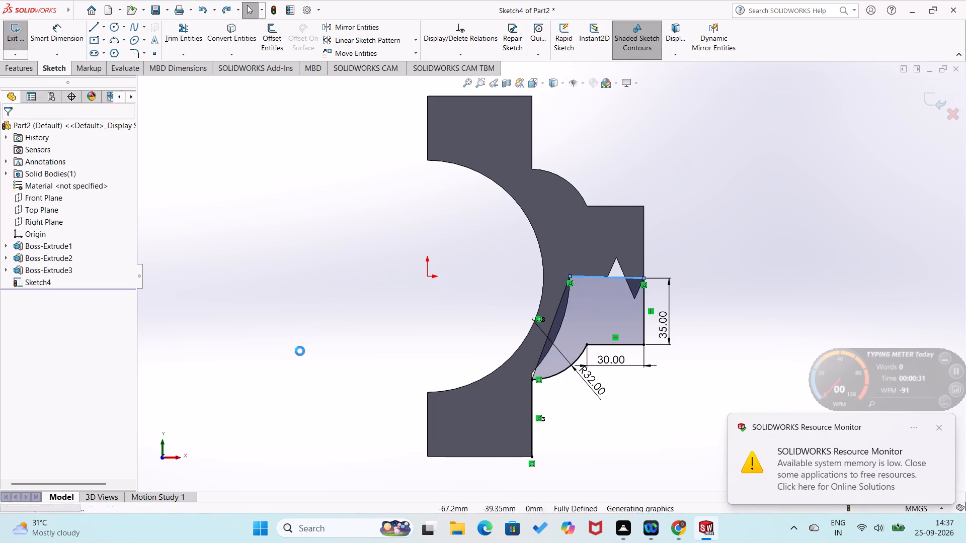
{"action": "key", "text": "ctrl+z"}
{"action": "key", "text": "ctrl+z"}
{"action": "key", "text": "ctrl+z"}
{"action": "key", "text": "ctrl+z"}
{"action": "key", "text": "ctrl+z"}
{"action": "key", "text": "ctrl+z"}
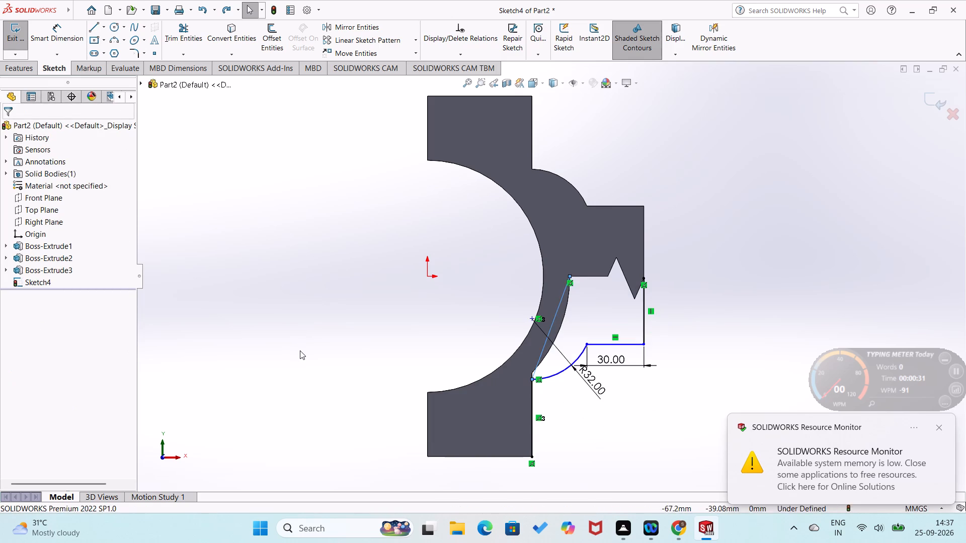
{"action": "key", "text": "ctrl+z"}
{"action": "key", "text": "ctrl+z"}
{"action": "key", "text": "ctrl+z"}
{"action": "key", "text": "ctrl+z"}
{"action": "key", "text": "ctrl+z"}
{"action": "key", "text": "ctrl+z"}
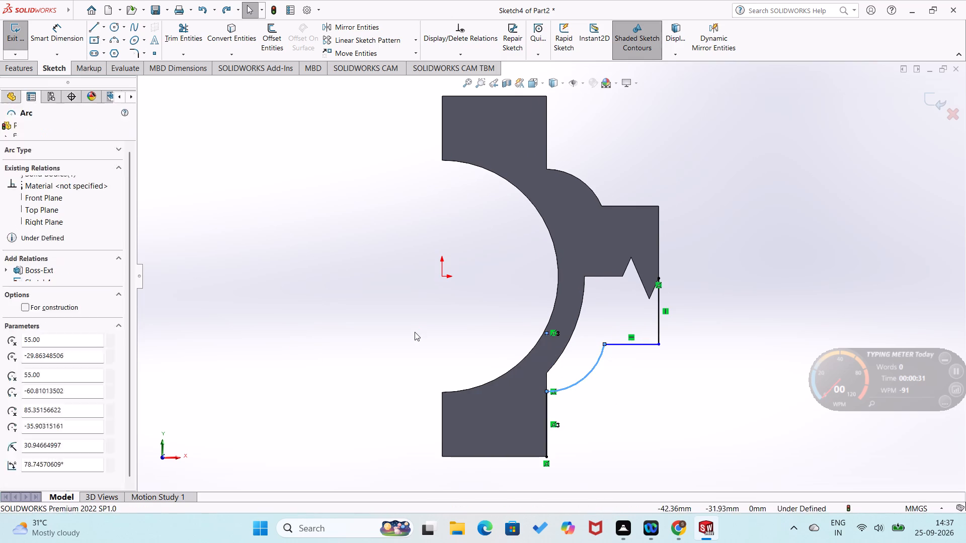
{"action": "key", "text": "ctrl+z"}
{"action": "key", "text": "ctrl+z"}
{"action": "key", "text": "ctrl+z"}
{"action": "key", "text": "ctrl+z"}
{"action": "key", "text": "ctrl+z"}
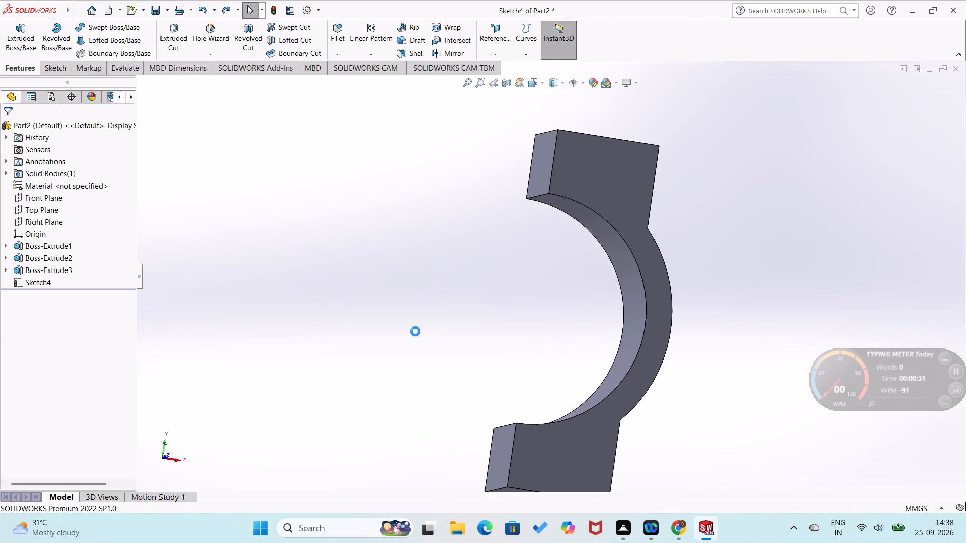
Undo the upper profile's extrusion and its sketch dimensions, back to the sketch with only the 20 mm dimension.
{"action": "key", "text": "ctrl+z"}
{"action": "key", "text": "ctrl+z"}
{"action": "key", "text": "ctrl+z"}
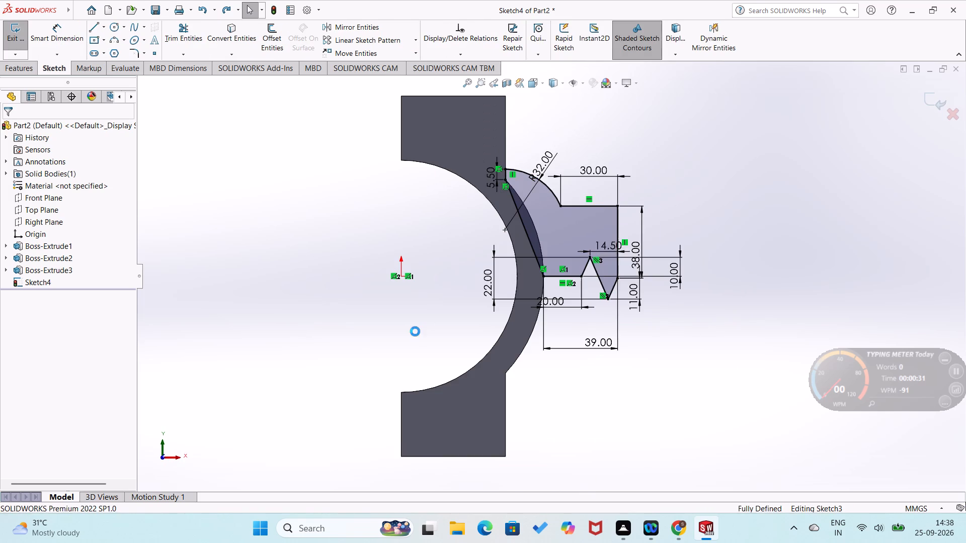
{"action": "key", "text": "ctrl+z"}
{"action": "key", "text": "ctrl+z"}
{"action": "key", "text": "ctrl+z"}
{"action": "key", "text": "ctrl+z"}
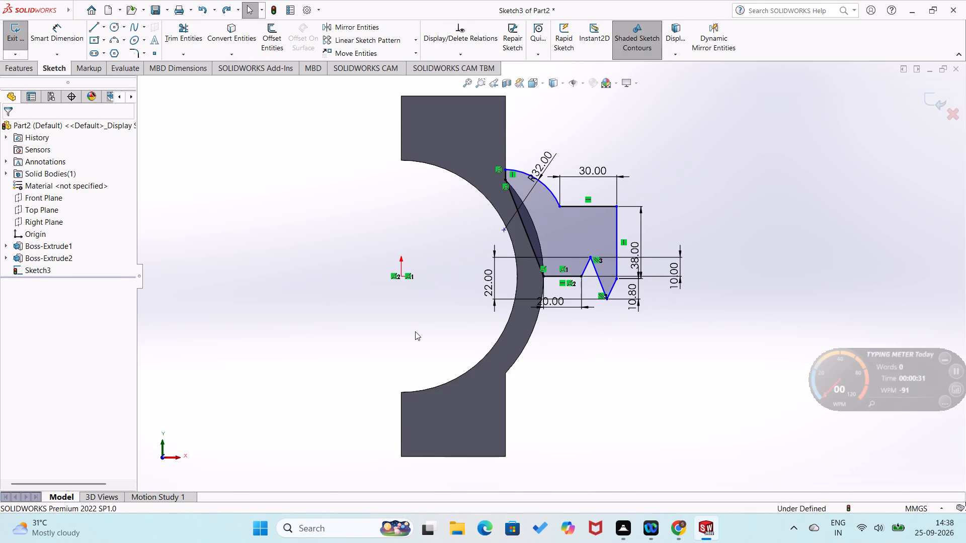
{"action": "key", "text": "ctrl+z"}
{"action": "key", "text": "ctrl+z"}
{"action": "key", "text": "ctrl+z"}
{"action": "key", "text": "ctrl+z"}
{"action": "key", "text": "ctrl+z"}
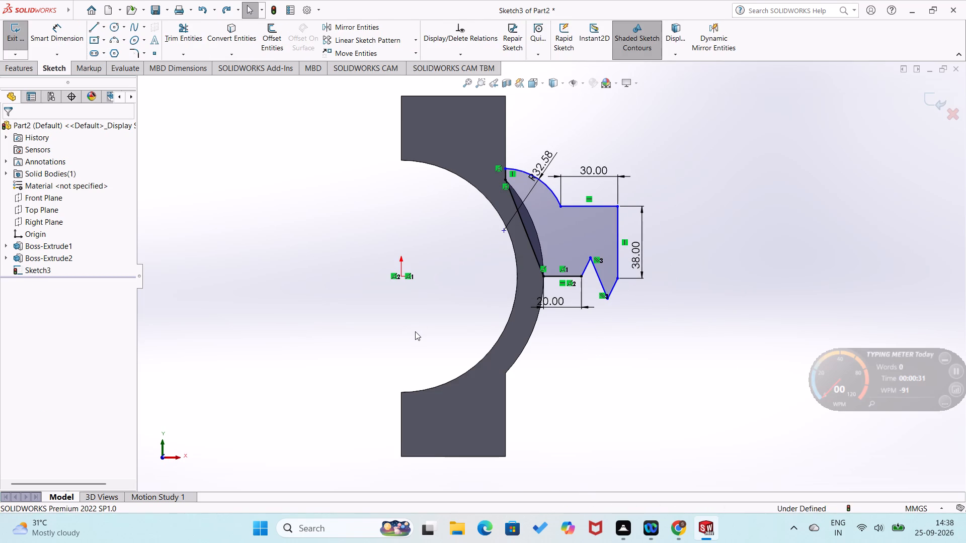
{"action": "key", "text": "ctrl+z"}
{"action": "key", "text": "ctrl+z"}
{"action": "key", "text": "ctrl+z"}
{"action": "key", "text": "ctrl+z"}
{"action": "key", "text": "ctrl+z"}
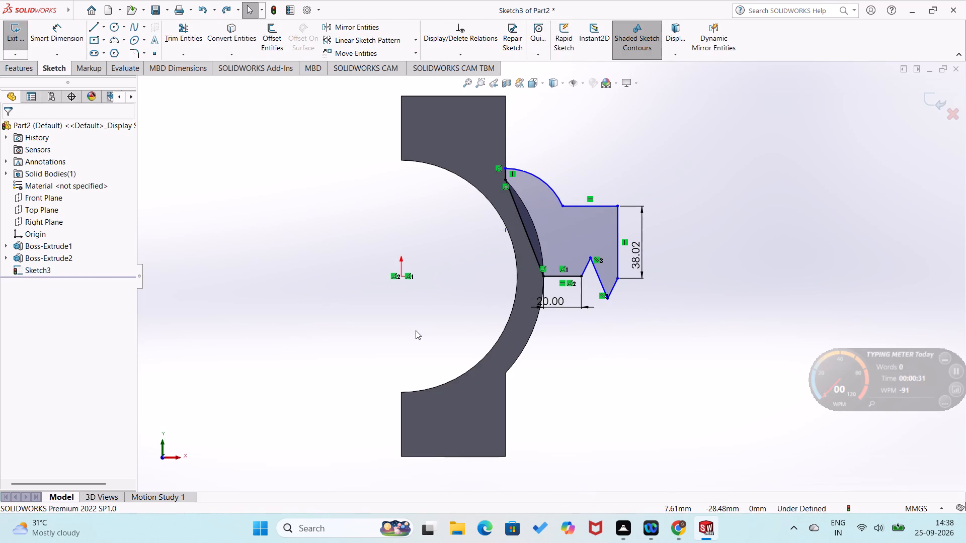
{"action": "key", "text": "ctrl+z"}
{"action": "key", "text": "ctrl+z"}
{"action": "key", "text": "ctrl+z"}
{"action": "key", "text": "ctrl+z"}
{"action": "key", "text": "ctrl+z"}
{"action": "key", "text": "ctrl+z"}
{"action": "key", "text": "ctrl+z"}
{"action": "key", "text": "ctrl+z"}
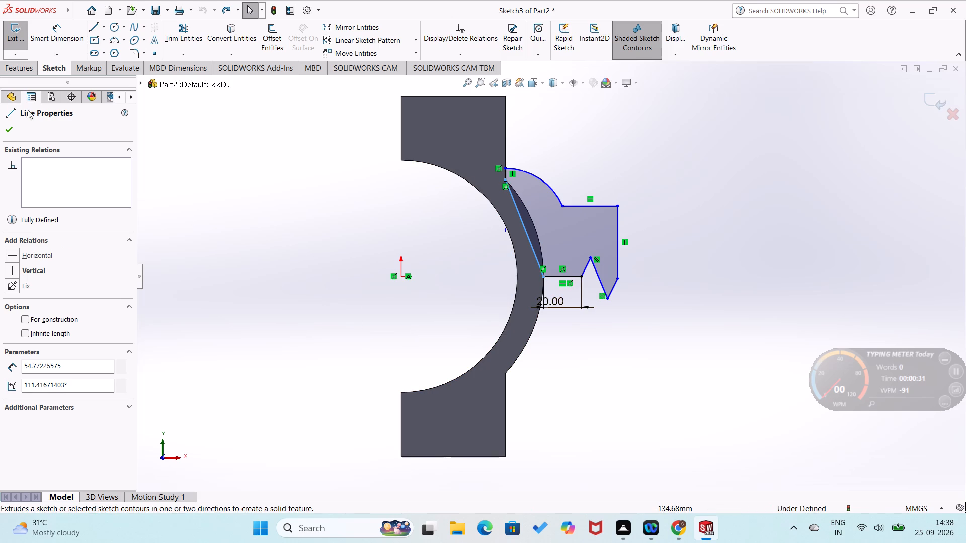
{"action": "left_click", "coordinate": [3, 130]}
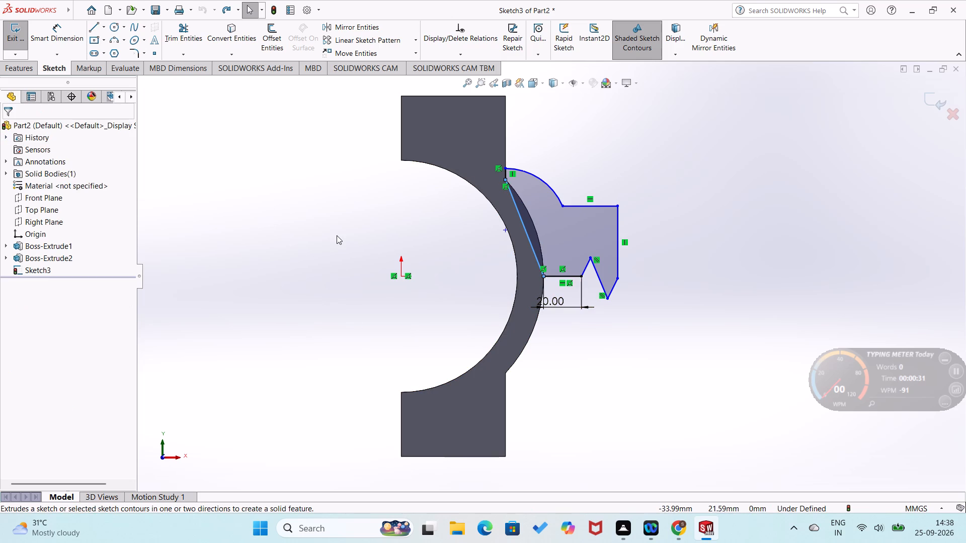
{"action": "key", "text": "ctrl+z"}
Delete the upper profile's slanted, horizontal, zigzag and outer vertical lines and its arc, keeping only the short vertical line at the upper end block.
{"action": "key", "text": "Delete"}
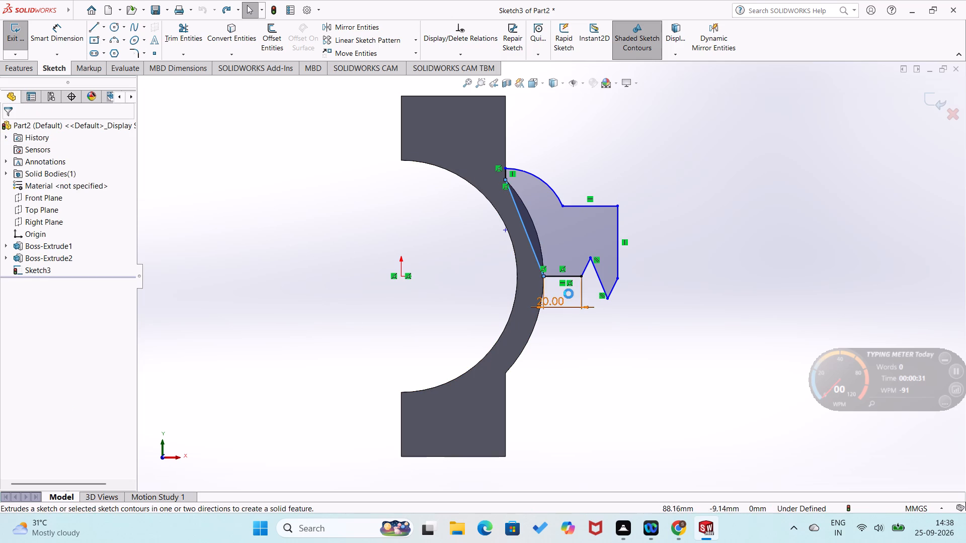
{"action": "left_click", "coordinate": [576, 275]}
{"action": "key", "text": "Delete"}
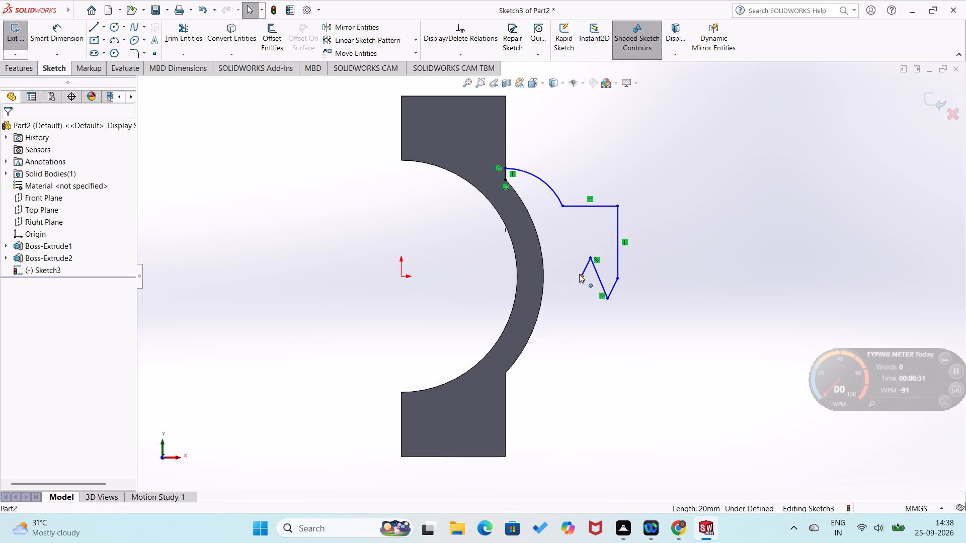
{"action": "left_click", "coordinate": [581, 270]}
{"action": "left_click", "coordinate": [583, 270]}
{"action": "key", "text": "Delete"}
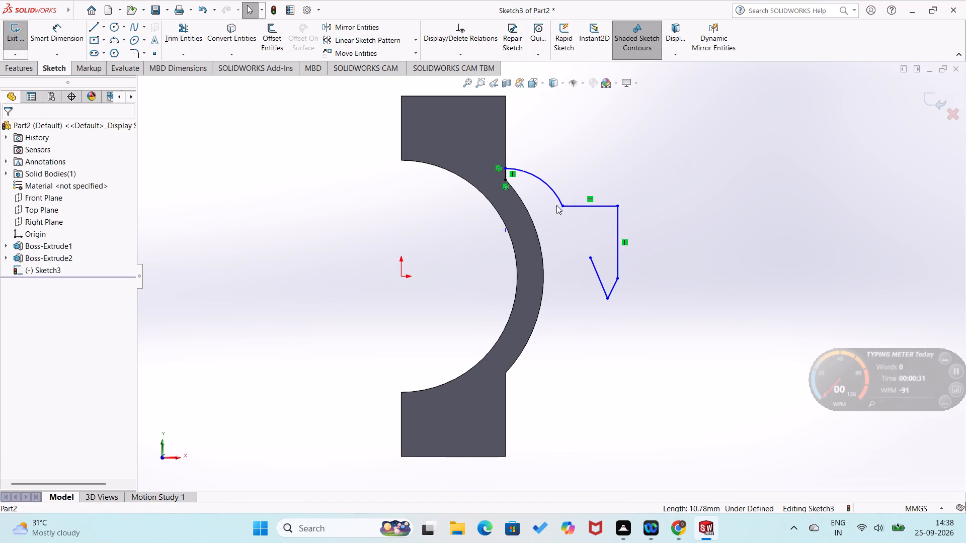
{"action": "left_click", "coordinate": [554, 194]}
{"action": "key", "text": "Delete"}
{"action": "left_click", "coordinate": [576, 209]}
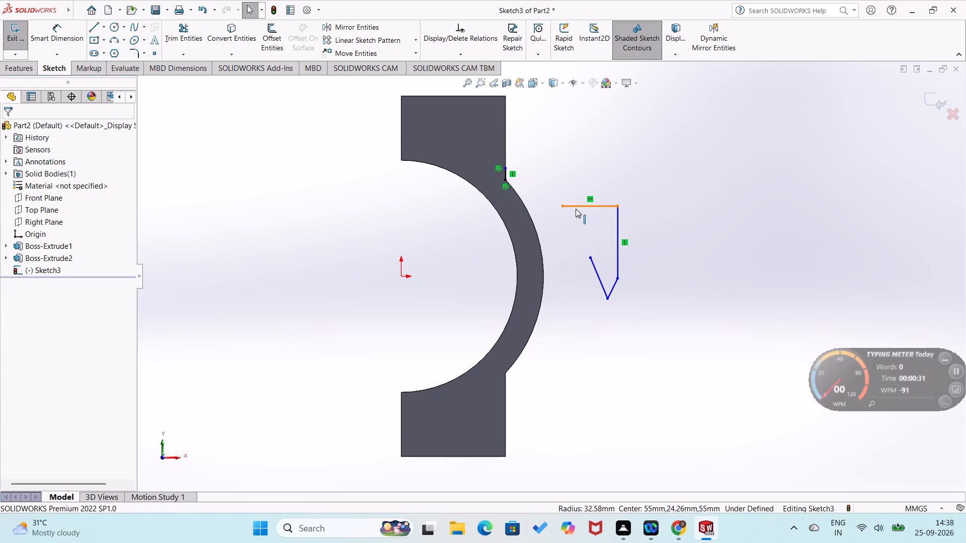
{"action": "key", "text": "Delete"}
{"action": "left_click", "coordinate": [618, 266]}
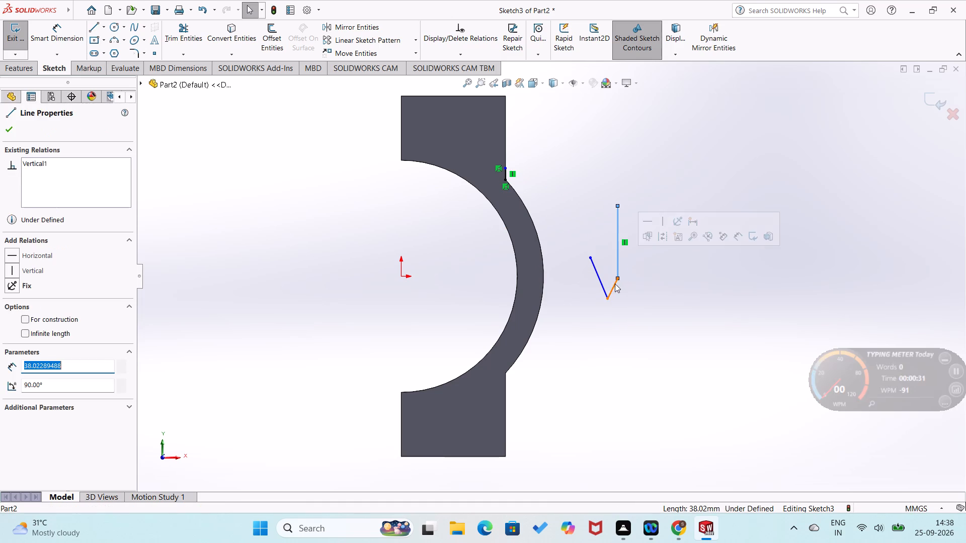
{"action": "key", "text": "Delete"}
{"action": "left_click", "coordinate": [613, 286]}
{"action": "key", "text": "Delete"}
{"action": "left_click", "coordinate": [603, 287]}
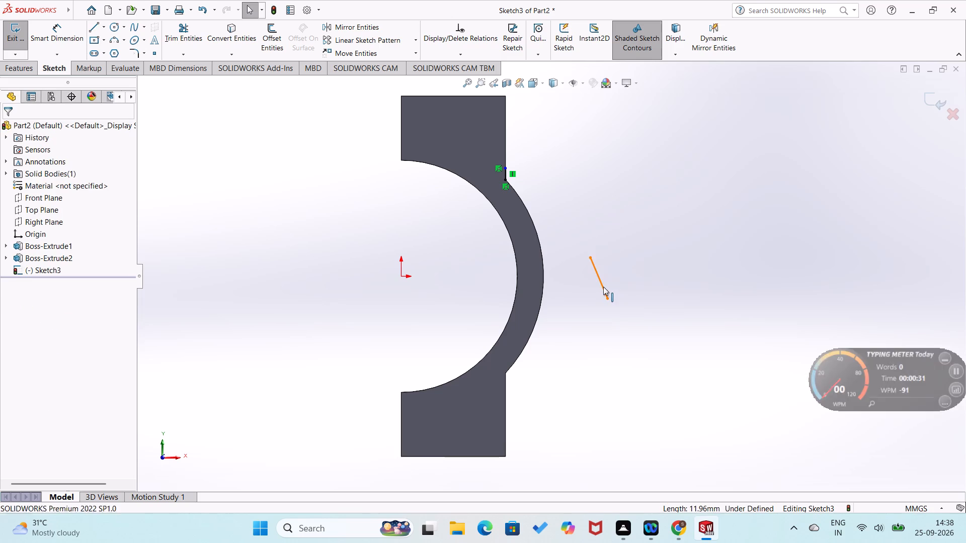
{"action": "key", "text": "Delete"}
Draw a horizontal line about 50 mm outward from the outer arc's middle, continued by a vertical line about 46 mm up.
{"action": "right_click_drag", "start_coordinate": [618, 282], "coordinate": [519, 283]}
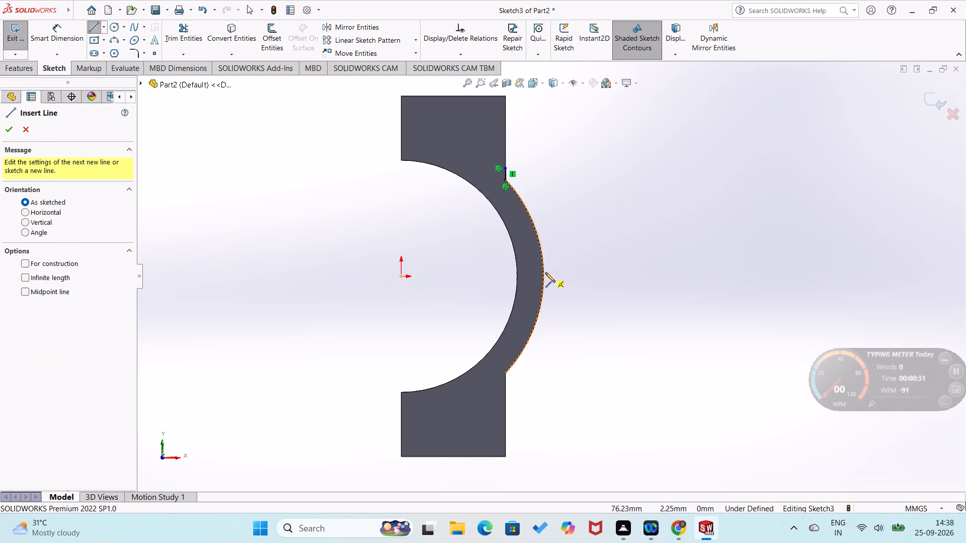
{"action": "left_click", "coordinate": [542, 277]}
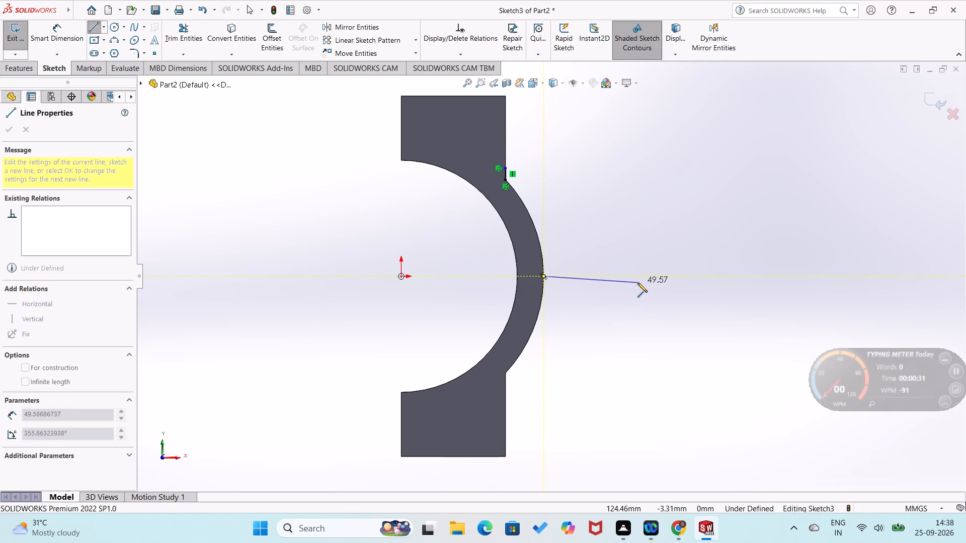
{"action": "left_click", "coordinate": [639, 279]}
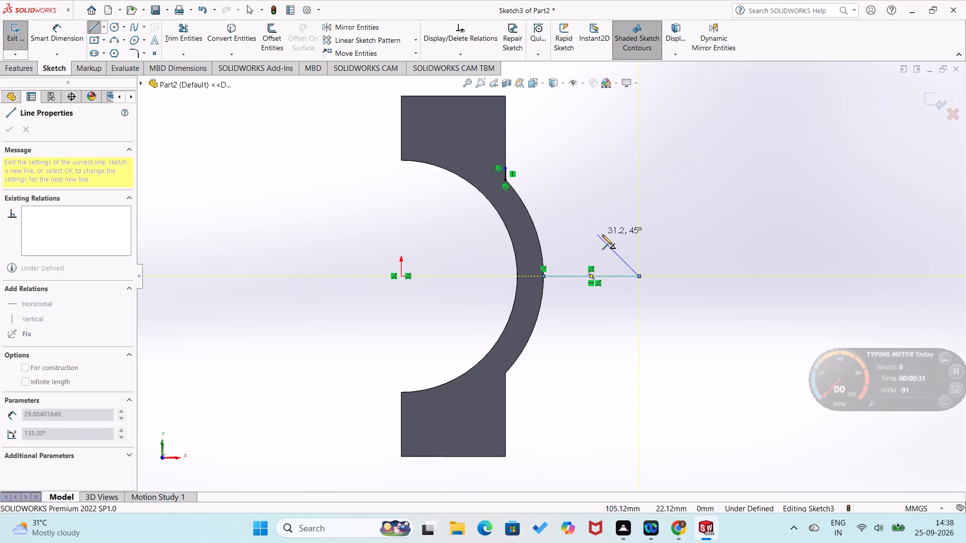
{"action": "left_click", "coordinate": [639, 189]}
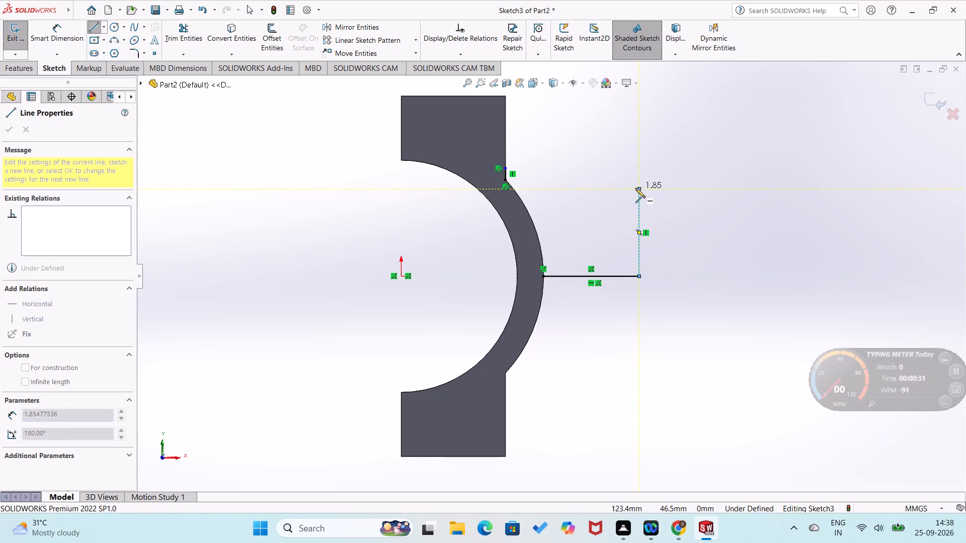
{"action": "key", "text": "Escape"}
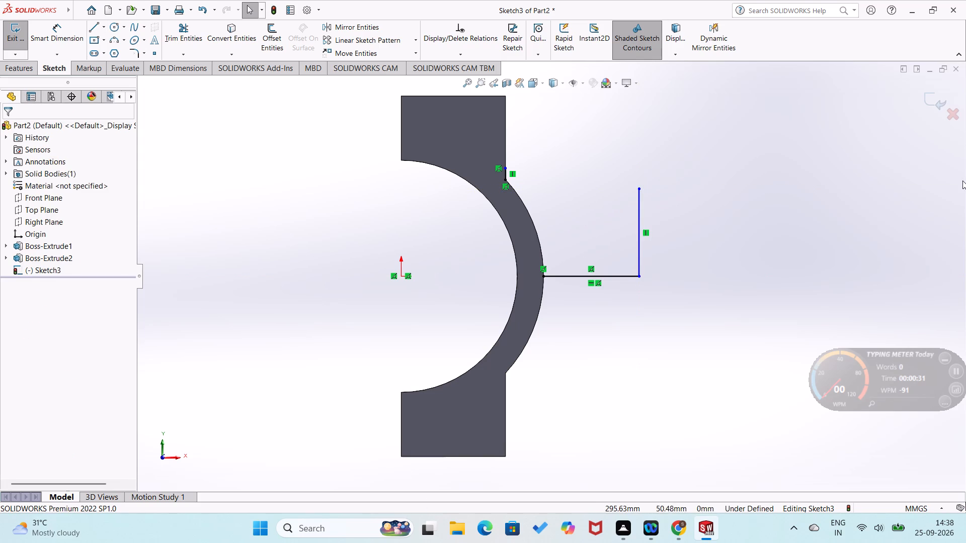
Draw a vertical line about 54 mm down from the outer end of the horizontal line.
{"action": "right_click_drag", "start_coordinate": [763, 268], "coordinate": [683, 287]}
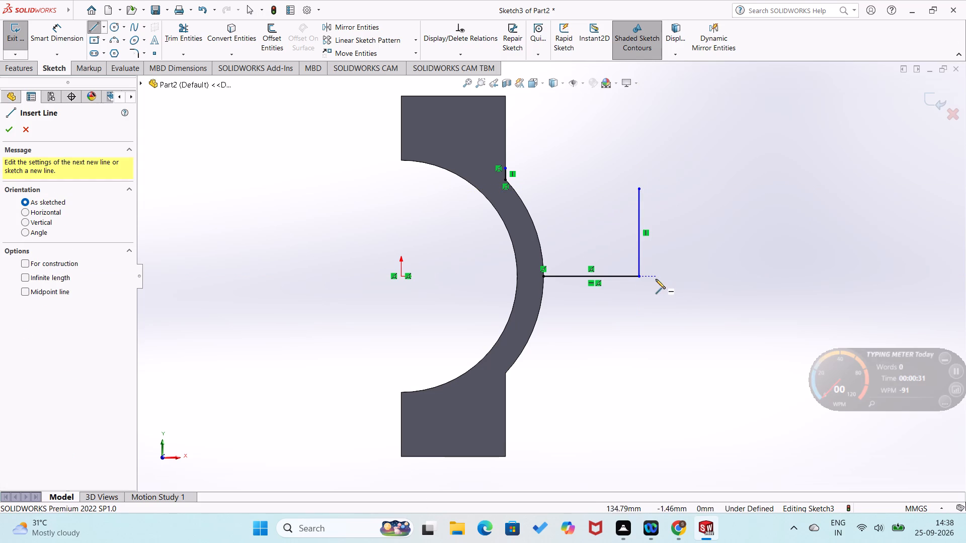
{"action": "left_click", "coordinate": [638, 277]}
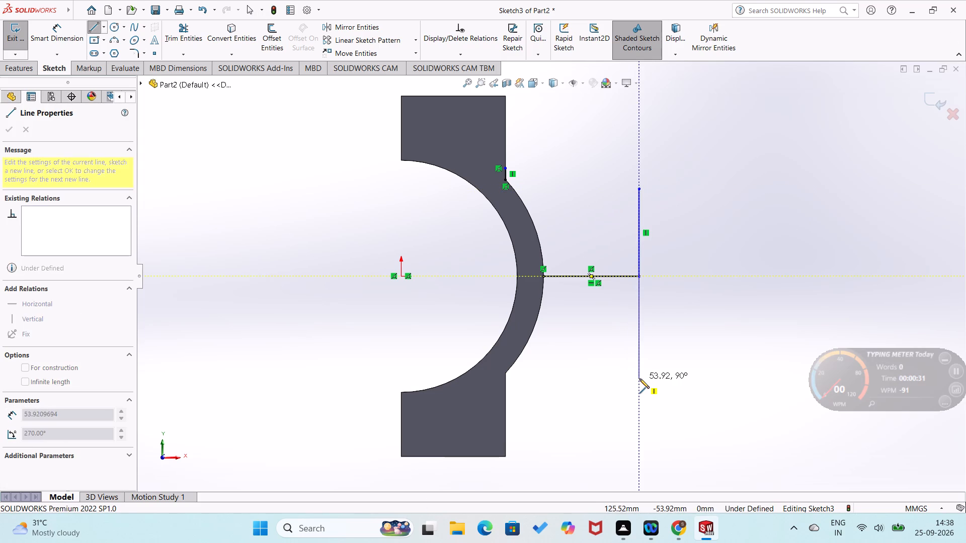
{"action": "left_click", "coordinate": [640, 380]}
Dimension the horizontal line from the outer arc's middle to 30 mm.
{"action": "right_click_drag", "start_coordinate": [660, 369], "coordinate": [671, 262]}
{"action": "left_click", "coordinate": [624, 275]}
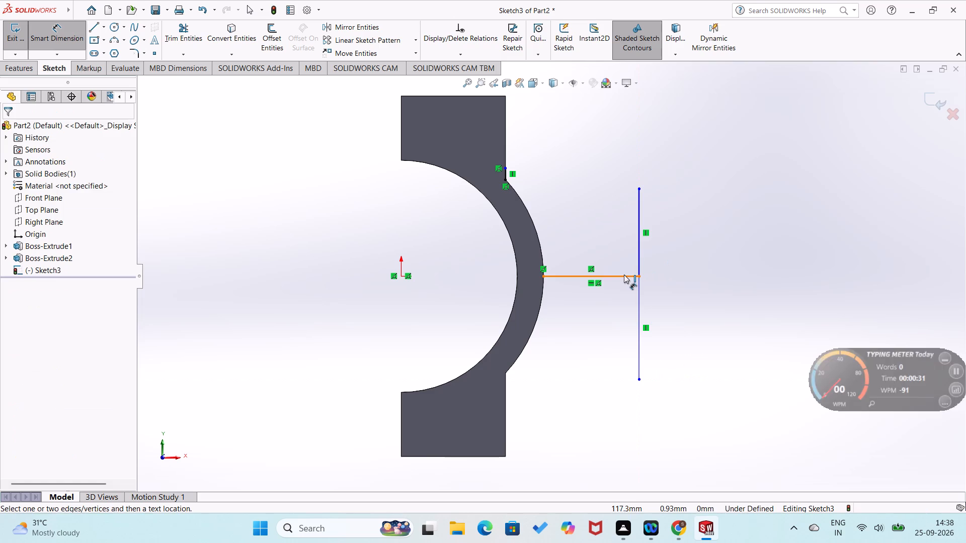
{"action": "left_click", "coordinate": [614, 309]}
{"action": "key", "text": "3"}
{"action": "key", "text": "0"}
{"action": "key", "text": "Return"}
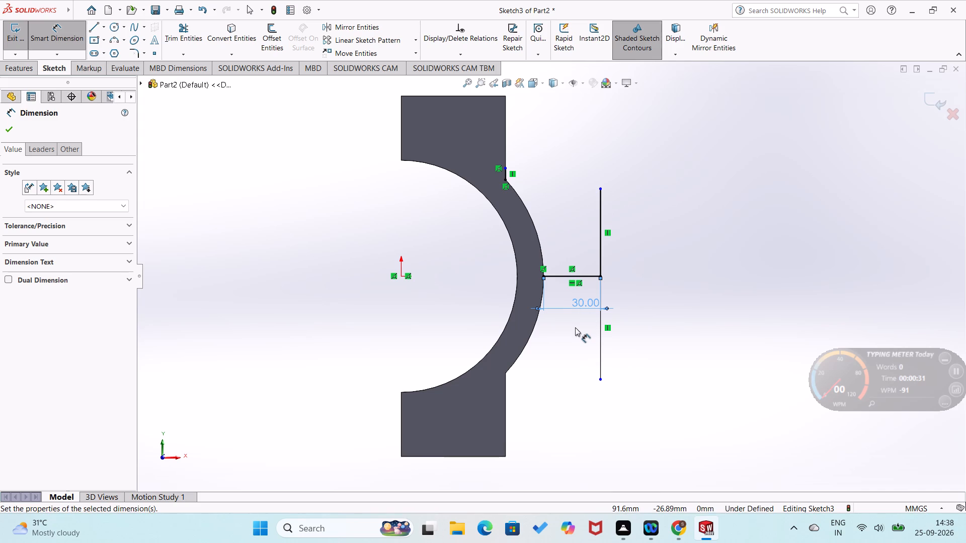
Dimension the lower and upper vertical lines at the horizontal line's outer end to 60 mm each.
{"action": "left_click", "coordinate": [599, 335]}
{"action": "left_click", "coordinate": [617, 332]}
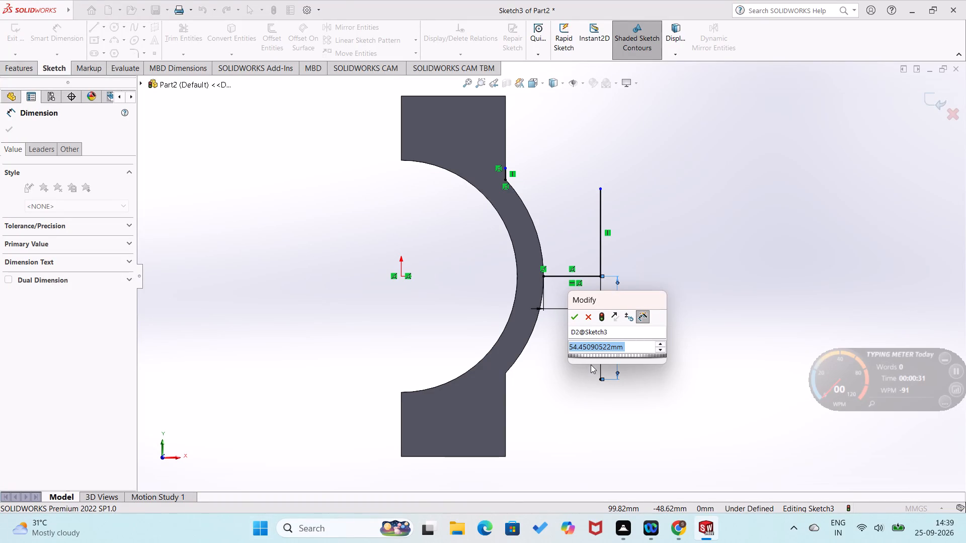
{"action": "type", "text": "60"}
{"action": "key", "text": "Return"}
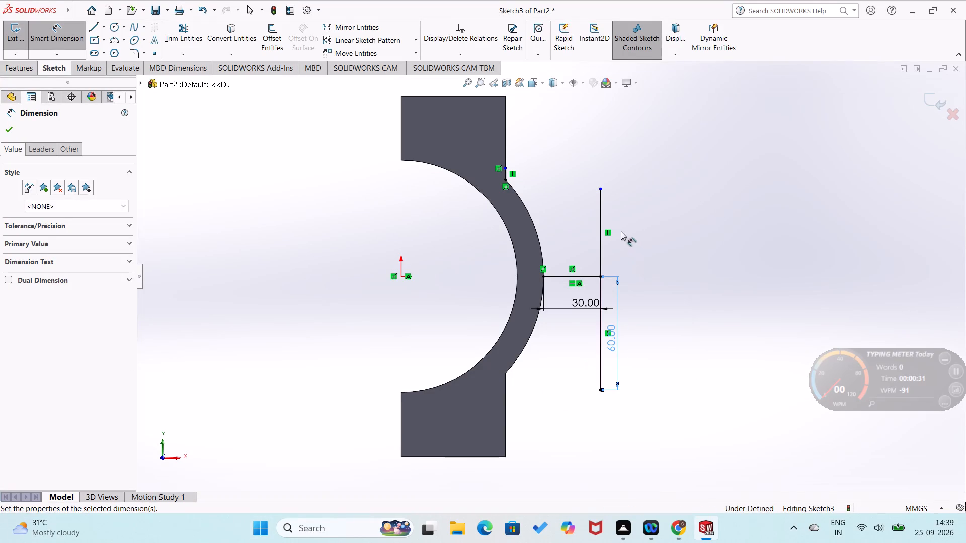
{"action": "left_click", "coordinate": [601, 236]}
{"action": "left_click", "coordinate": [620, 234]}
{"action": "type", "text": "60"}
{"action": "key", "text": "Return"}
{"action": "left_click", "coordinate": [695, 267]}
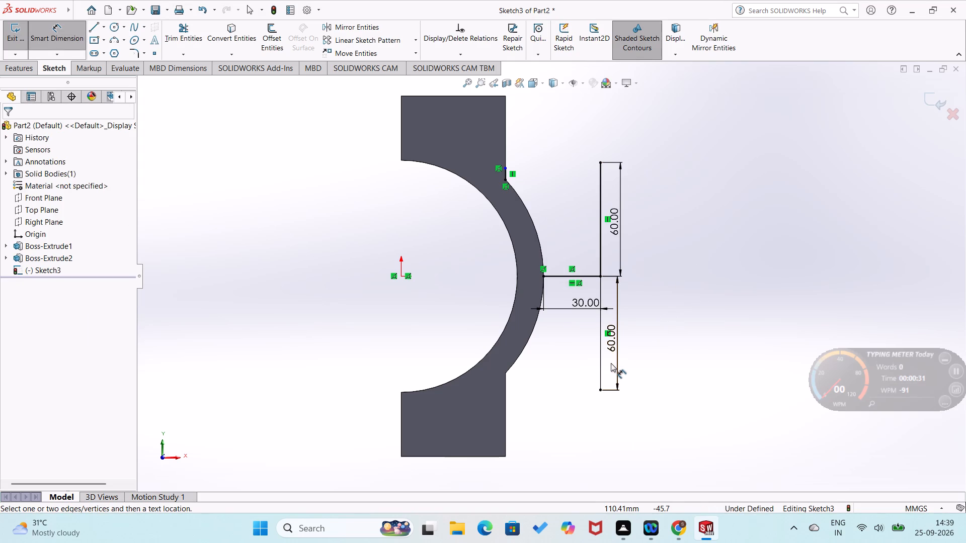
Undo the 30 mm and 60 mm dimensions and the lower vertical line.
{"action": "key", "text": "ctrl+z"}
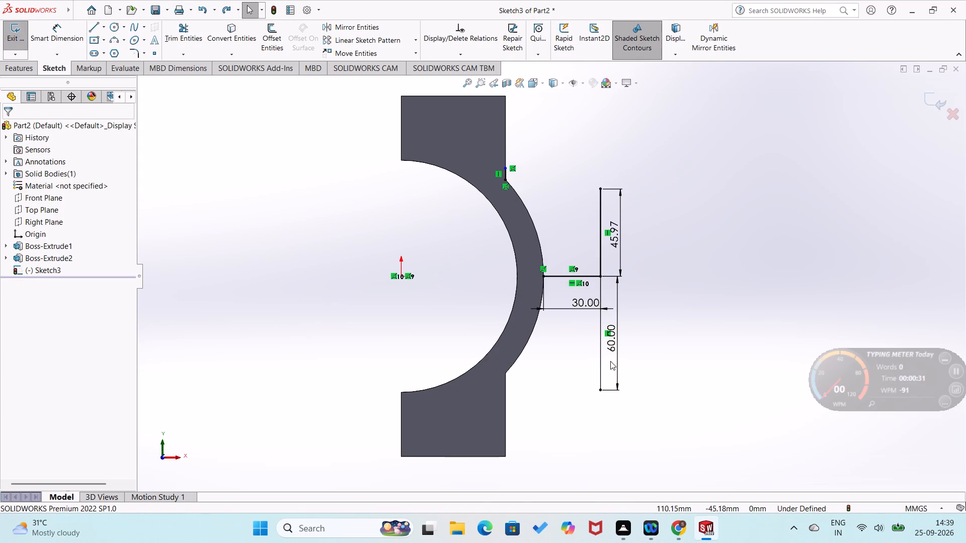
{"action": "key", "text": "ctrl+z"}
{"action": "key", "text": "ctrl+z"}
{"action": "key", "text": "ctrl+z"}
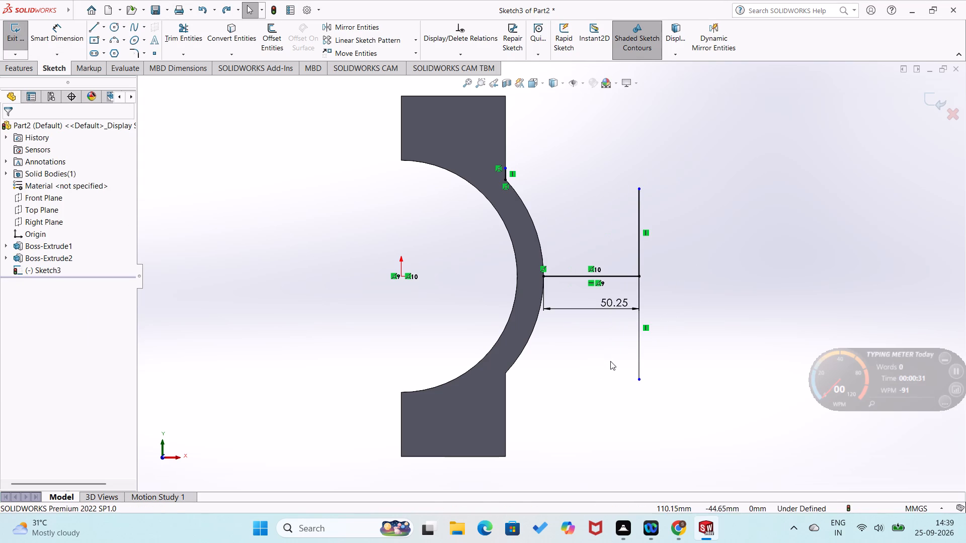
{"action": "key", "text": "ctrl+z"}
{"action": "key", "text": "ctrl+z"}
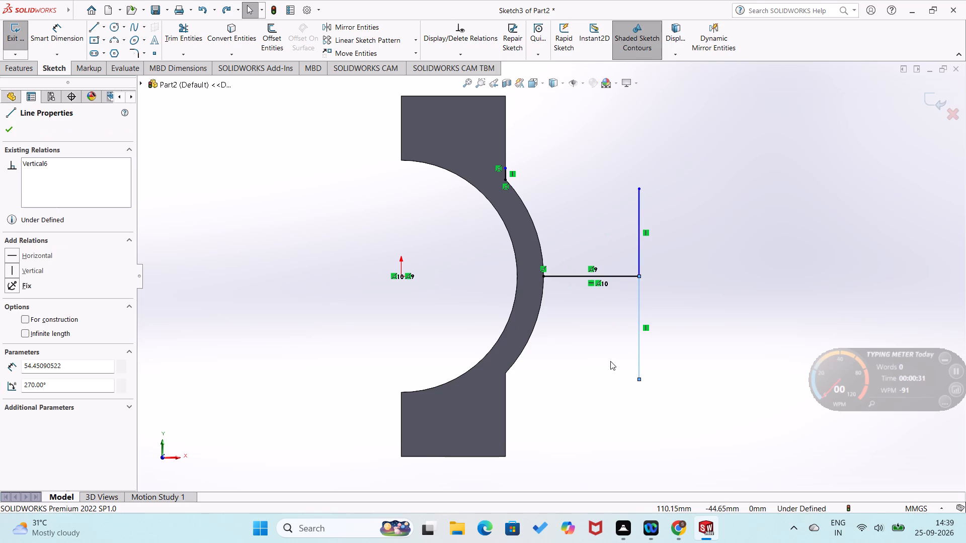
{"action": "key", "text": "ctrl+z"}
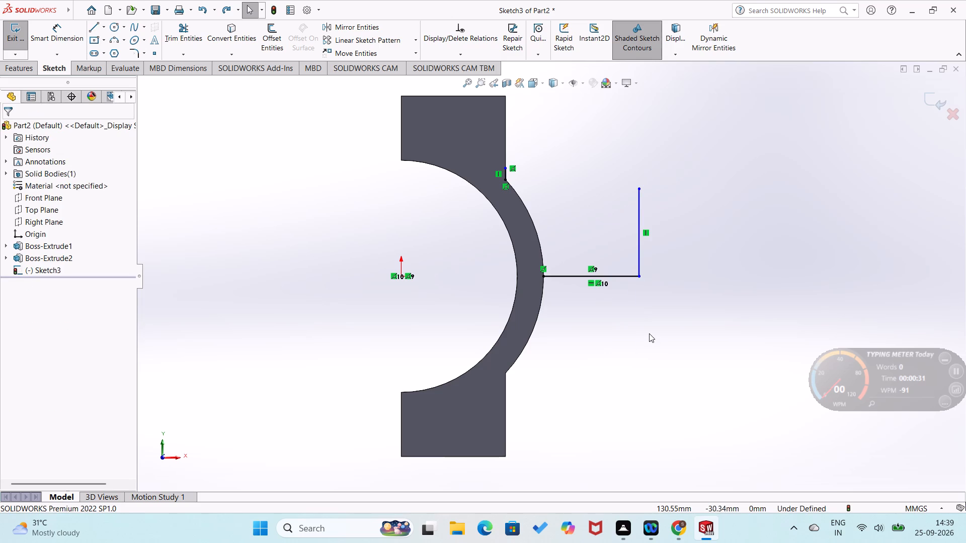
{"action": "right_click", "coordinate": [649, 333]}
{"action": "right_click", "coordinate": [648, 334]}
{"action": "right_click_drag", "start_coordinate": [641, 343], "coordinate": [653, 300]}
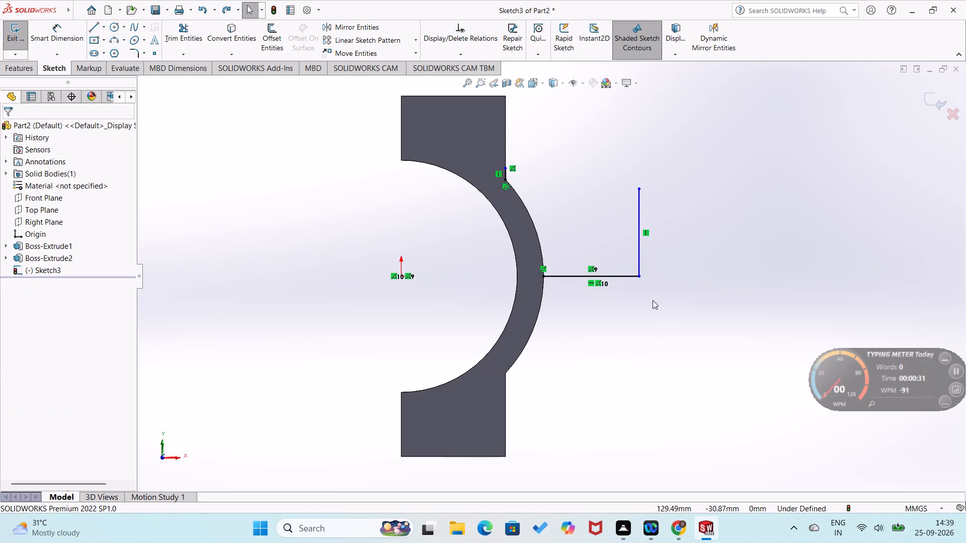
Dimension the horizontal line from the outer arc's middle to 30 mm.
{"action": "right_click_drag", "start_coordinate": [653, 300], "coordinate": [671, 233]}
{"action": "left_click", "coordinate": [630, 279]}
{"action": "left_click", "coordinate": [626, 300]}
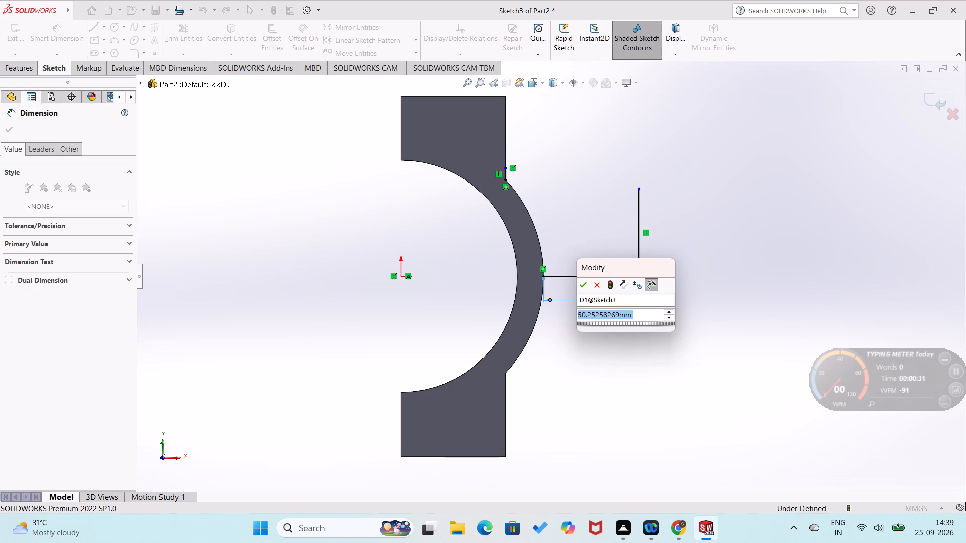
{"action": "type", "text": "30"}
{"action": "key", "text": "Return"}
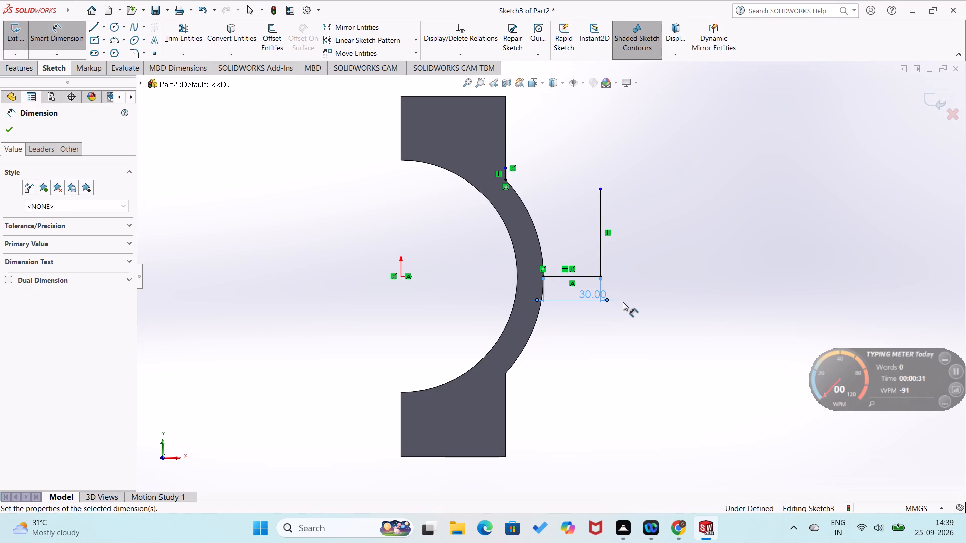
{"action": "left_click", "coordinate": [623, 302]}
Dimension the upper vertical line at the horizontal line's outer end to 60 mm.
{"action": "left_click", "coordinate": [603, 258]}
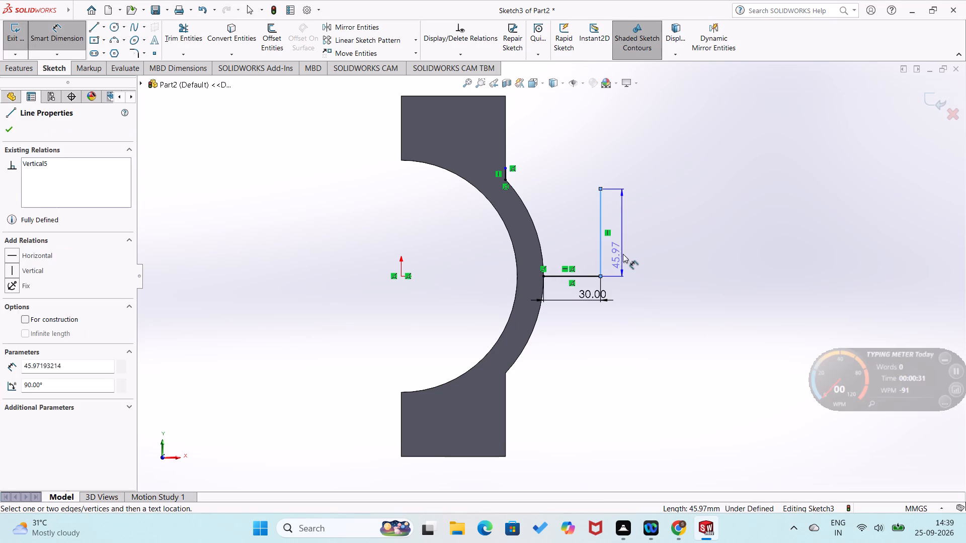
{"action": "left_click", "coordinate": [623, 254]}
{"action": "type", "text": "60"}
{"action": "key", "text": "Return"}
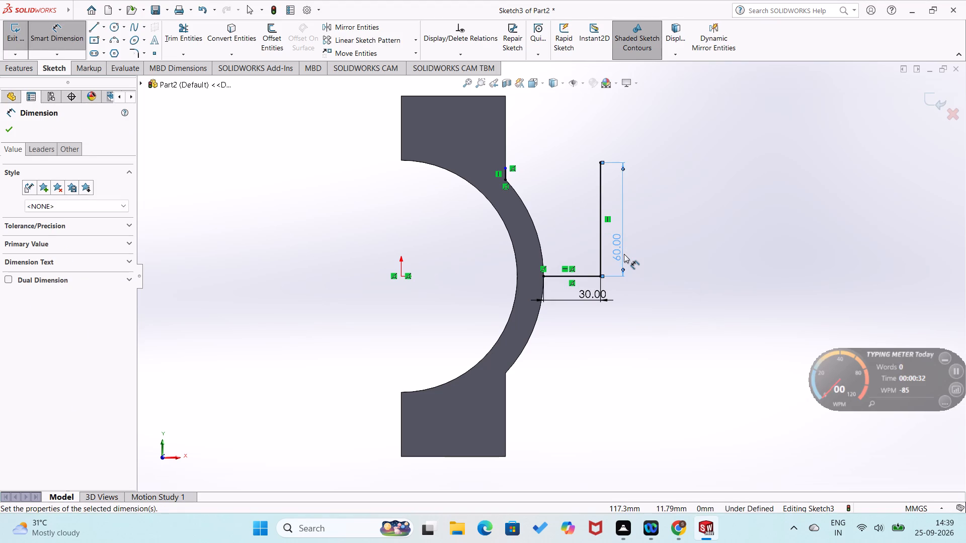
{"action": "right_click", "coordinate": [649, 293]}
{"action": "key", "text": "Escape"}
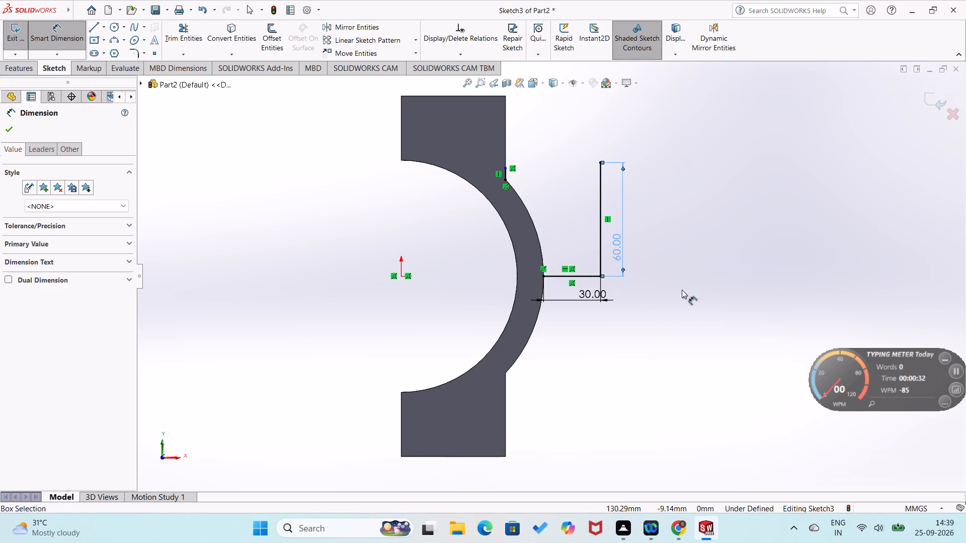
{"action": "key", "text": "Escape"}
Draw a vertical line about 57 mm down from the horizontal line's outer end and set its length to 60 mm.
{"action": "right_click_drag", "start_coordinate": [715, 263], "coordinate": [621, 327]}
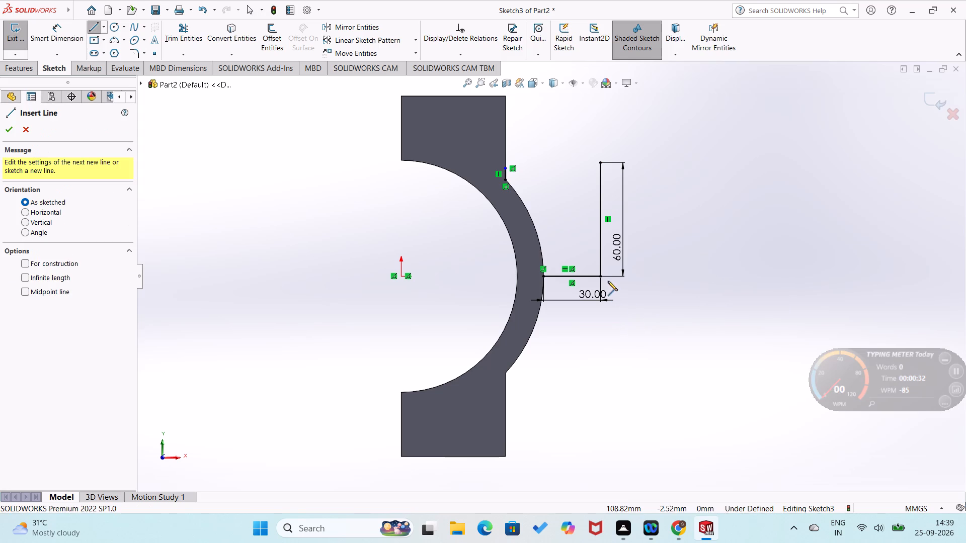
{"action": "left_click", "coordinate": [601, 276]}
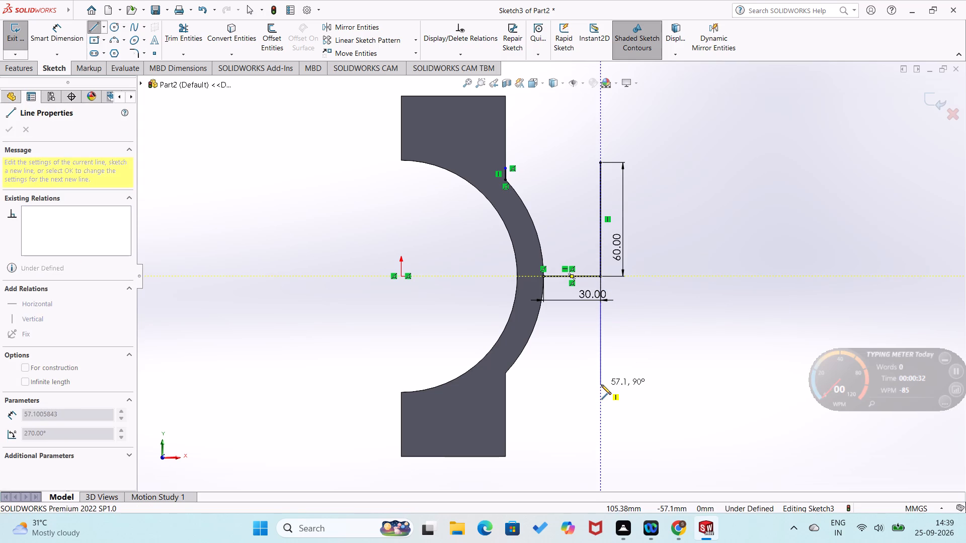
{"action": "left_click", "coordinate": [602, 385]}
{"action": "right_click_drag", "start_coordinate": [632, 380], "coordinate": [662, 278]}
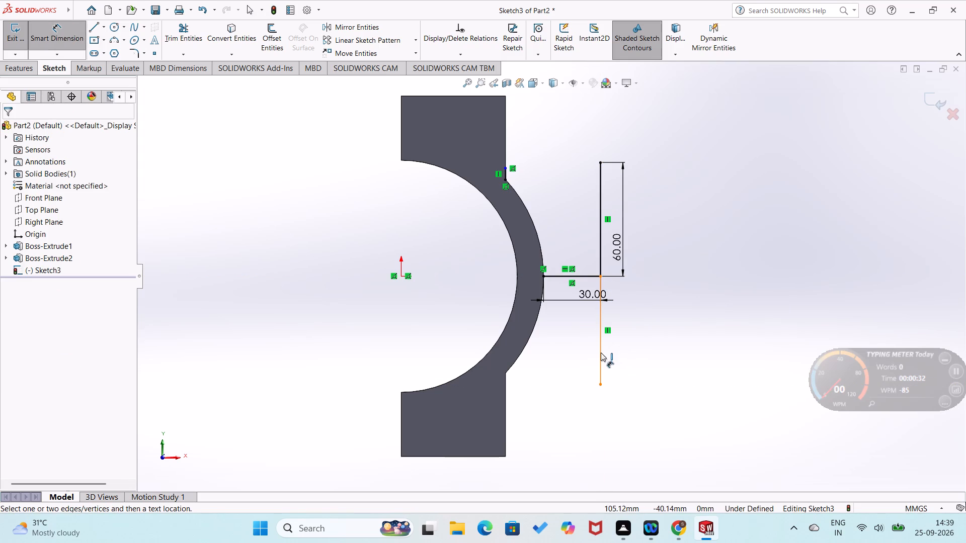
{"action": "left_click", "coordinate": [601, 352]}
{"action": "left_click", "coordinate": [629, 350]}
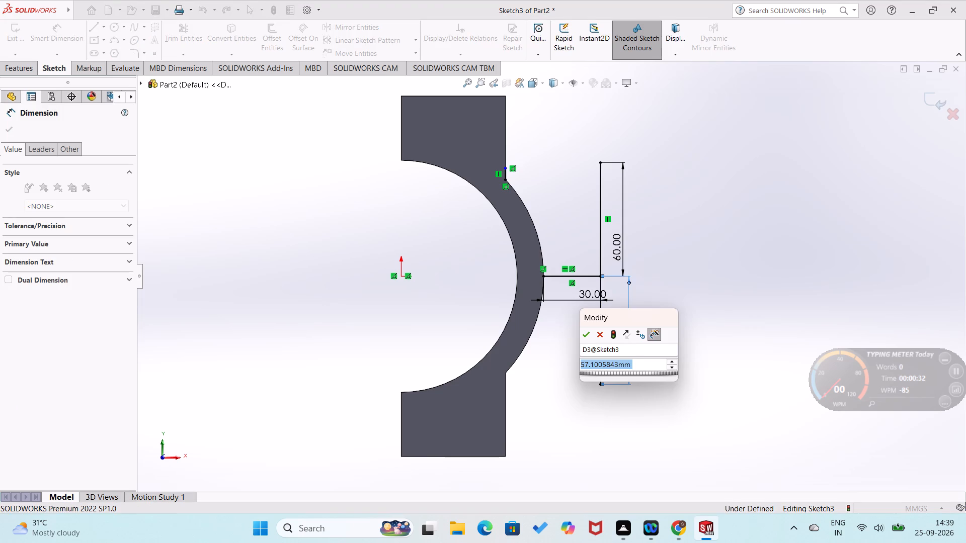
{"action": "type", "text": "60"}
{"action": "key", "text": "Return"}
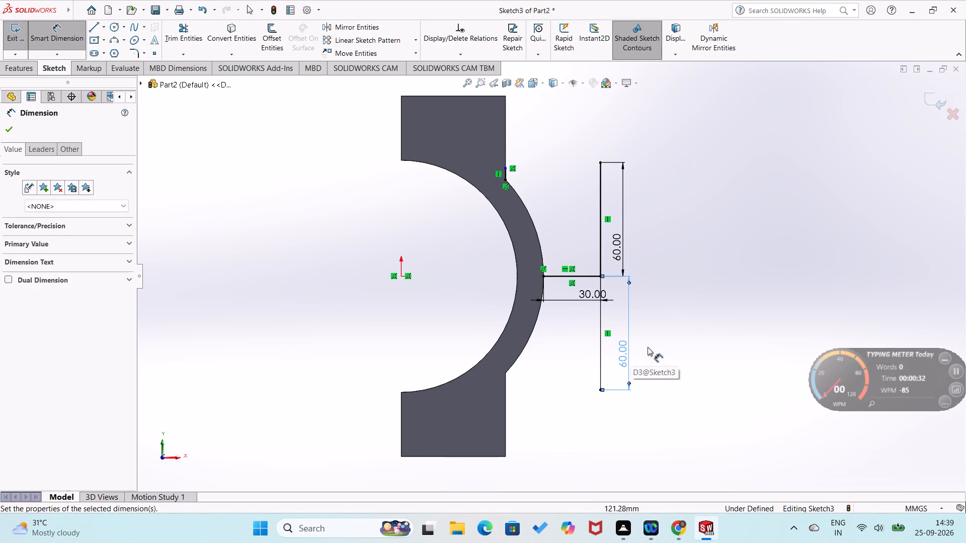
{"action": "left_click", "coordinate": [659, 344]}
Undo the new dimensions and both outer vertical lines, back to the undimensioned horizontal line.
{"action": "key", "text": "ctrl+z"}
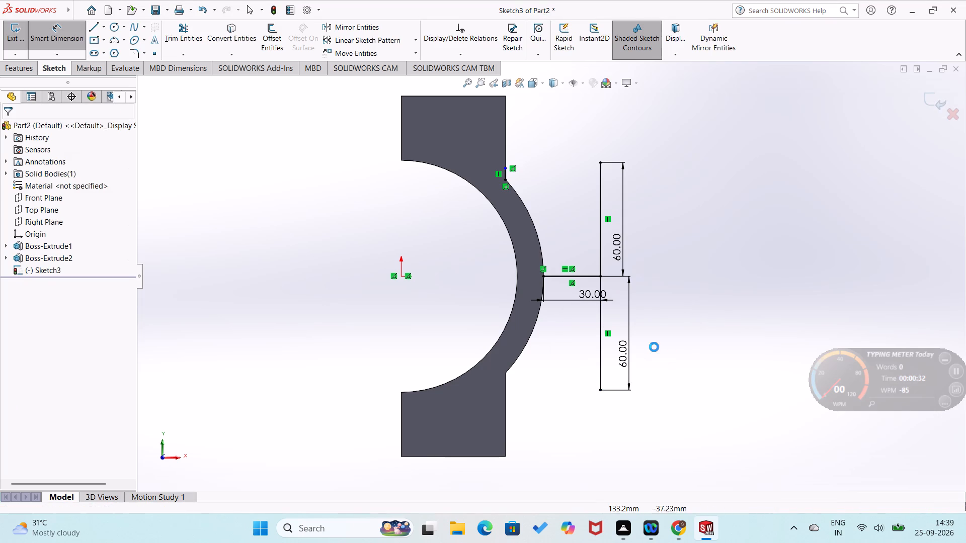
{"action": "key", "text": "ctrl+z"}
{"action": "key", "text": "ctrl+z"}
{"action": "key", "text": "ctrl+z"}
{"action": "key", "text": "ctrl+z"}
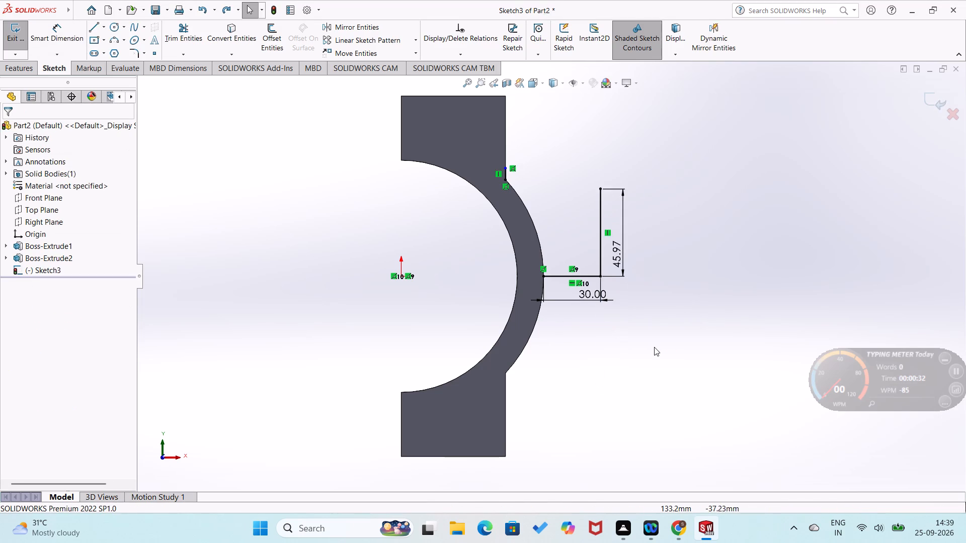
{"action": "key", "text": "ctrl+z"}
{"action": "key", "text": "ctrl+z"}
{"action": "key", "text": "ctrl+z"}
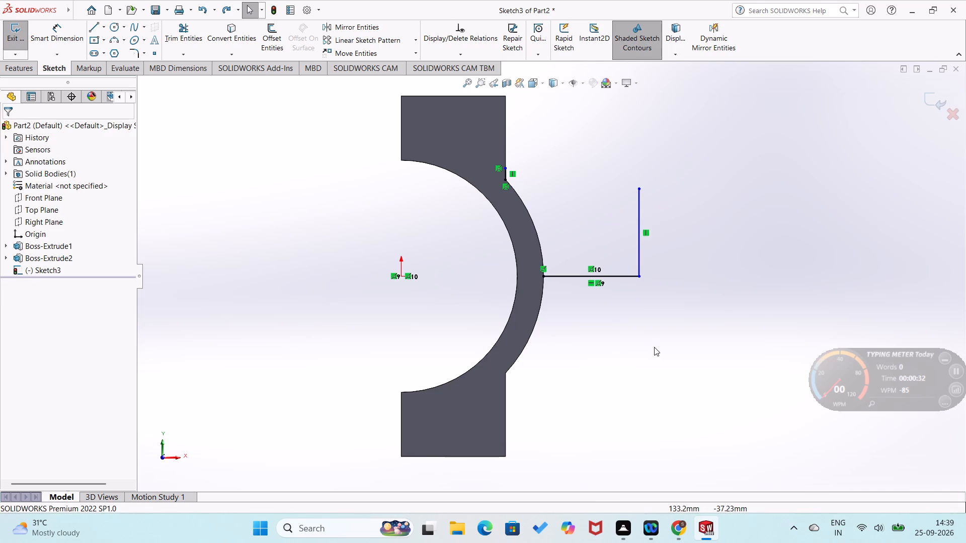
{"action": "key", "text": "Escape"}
Draw a vertical line about 54 mm up from the horizontal line's outer end.
{"action": "right_click_drag", "start_coordinate": [729, 313], "coordinate": [583, 344]}
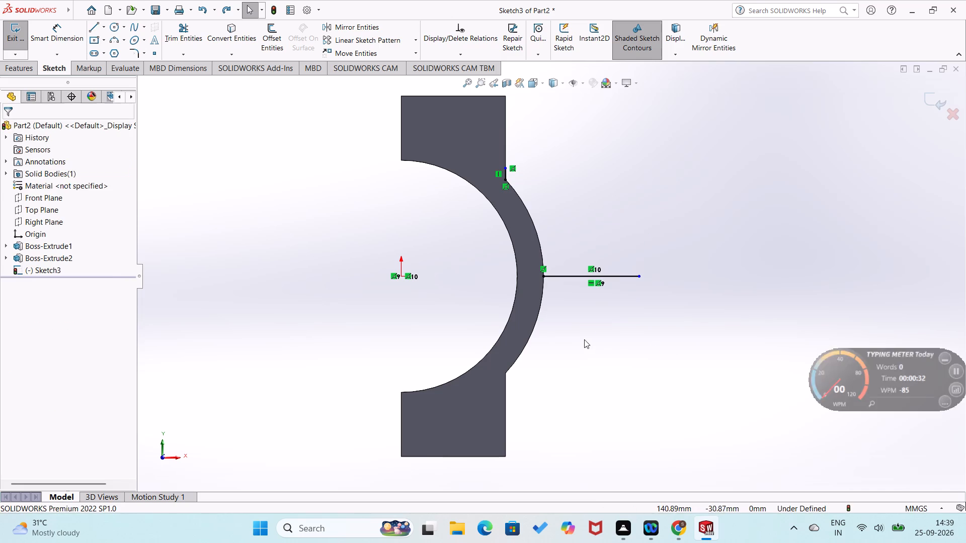
{"action": "left_click", "coordinate": [639, 277]}
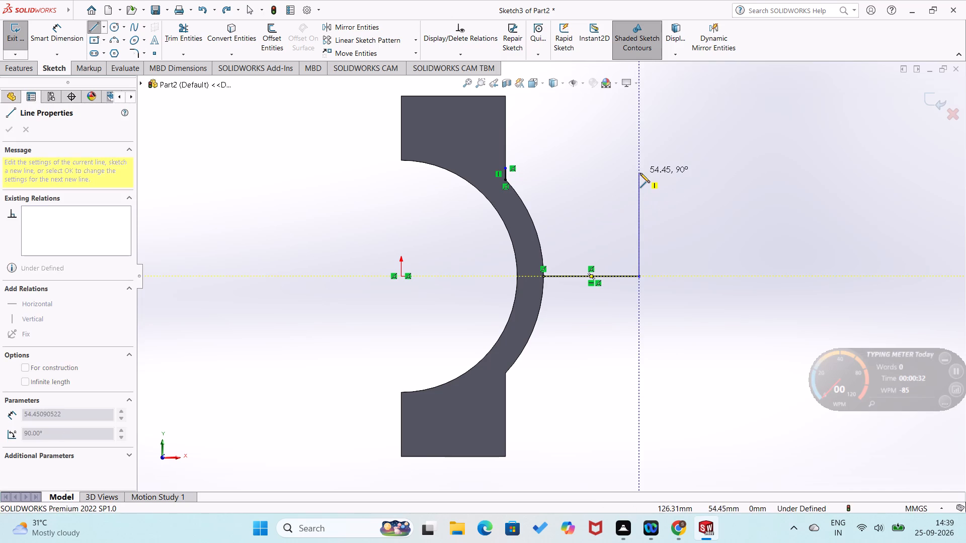
{"action": "left_click", "coordinate": [640, 173]}
{"action": "key", "text": "Escape"}
Dimension the horizontal line from the outer arc's middle to 30 mm.
{"action": "right_click_drag", "start_coordinate": [681, 244], "coordinate": [767, 172]}
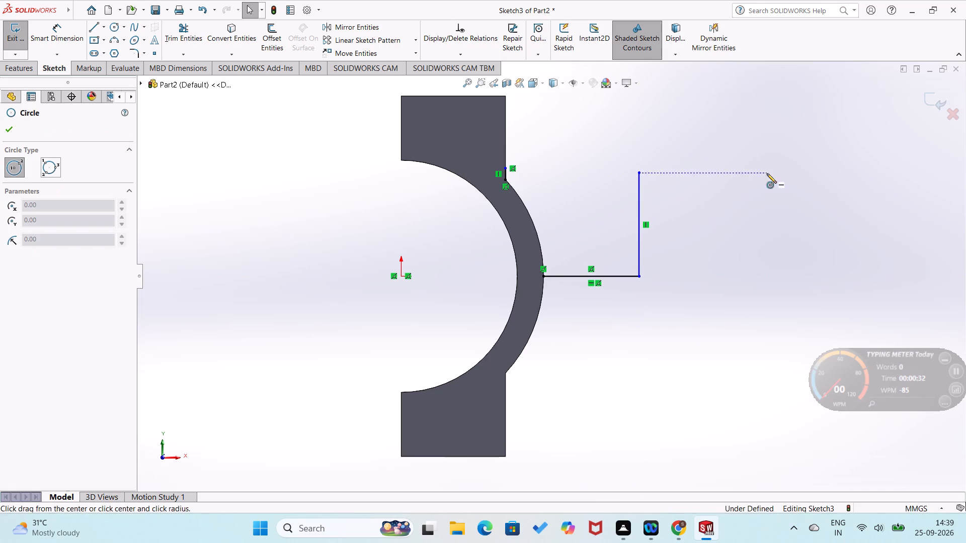
{"action": "right_click_drag", "start_coordinate": [716, 313], "coordinate": [731, 224]}
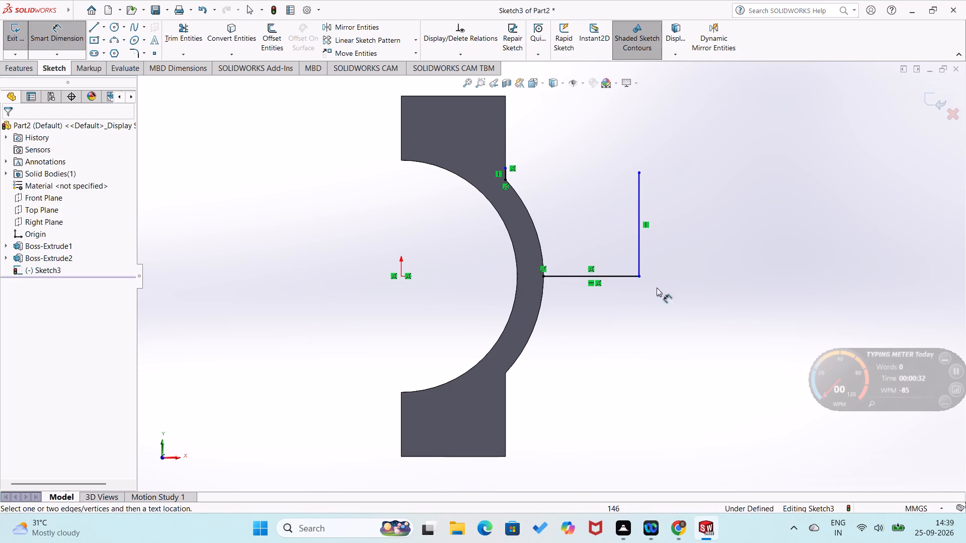
{"action": "left_click", "coordinate": [622, 278]}
{"action": "left_click", "coordinate": [600, 305]}
{"action": "type", "text": "30"}
{"action": "key", "text": "Return"}
{"action": "left_click", "coordinate": [631, 284]}
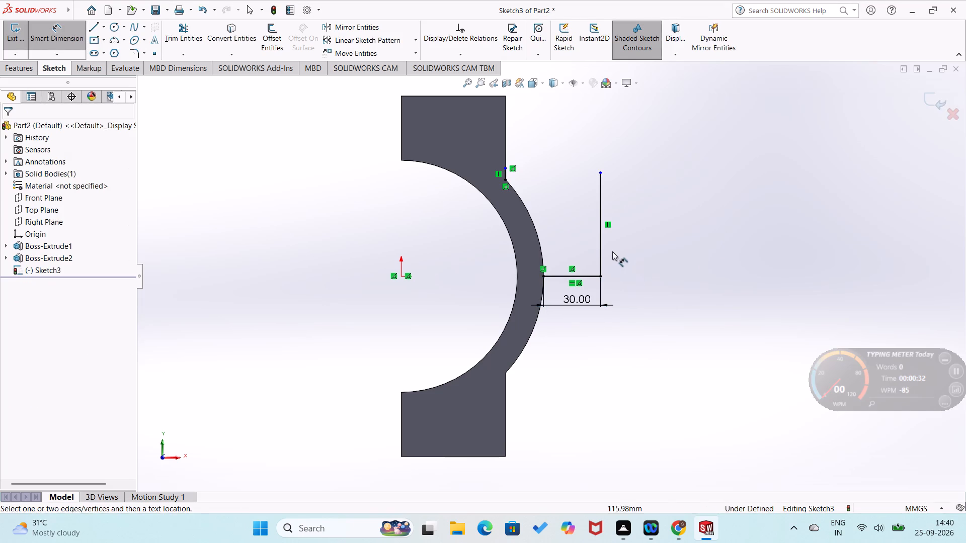
Dimension the vertical line above the horizontal line's outer end to 60 mm.
{"action": "left_click", "coordinate": [600, 257]}
{"action": "left_click", "coordinate": [620, 246]}
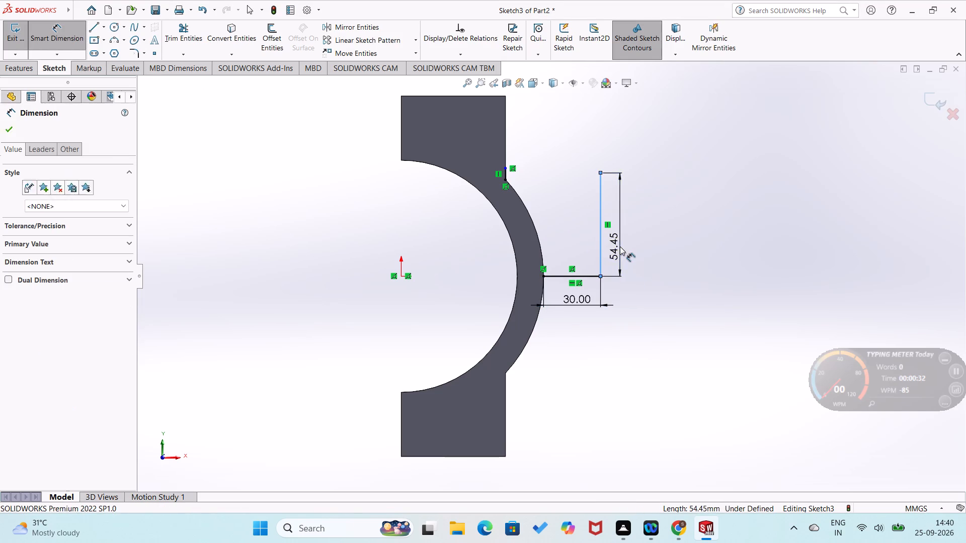
{"action": "type", "text": "60"}
{"action": "key", "text": "Return"}
{"action": "left_click", "coordinate": [643, 300]}
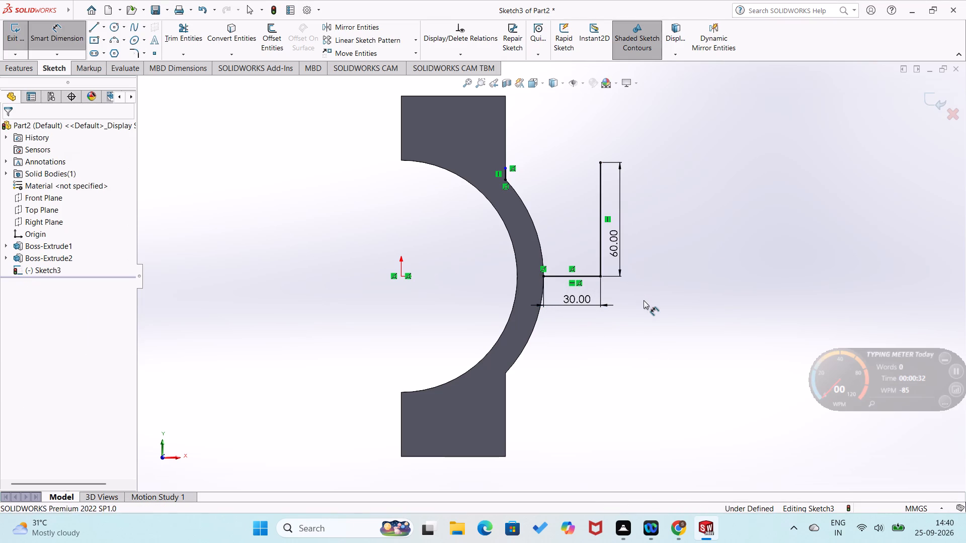
Draw a vertical line about 51 mm down from the horizontal line's outer end.
{"action": "right_click_drag", "start_coordinate": [709, 286], "coordinate": [623, 344]}
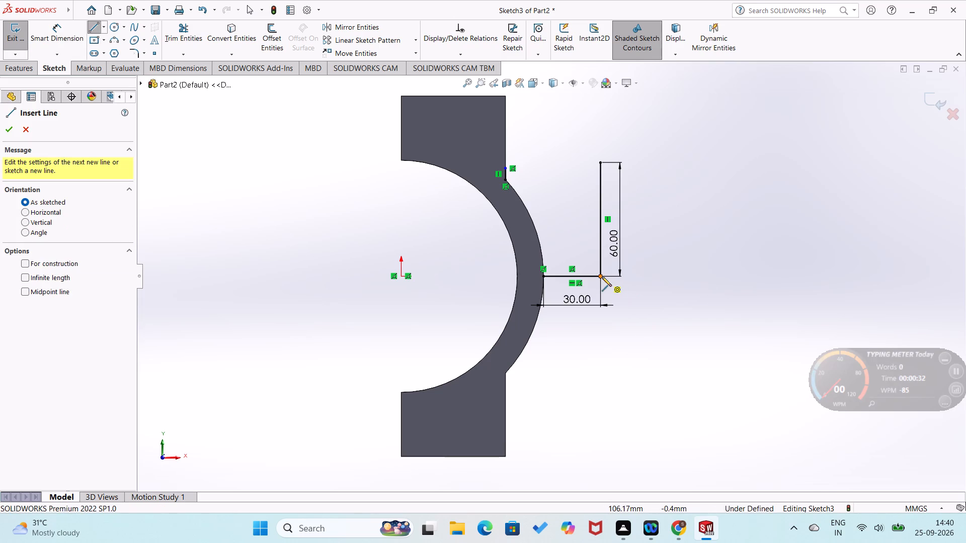
{"action": "left_click", "coordinate": [602, 277]}
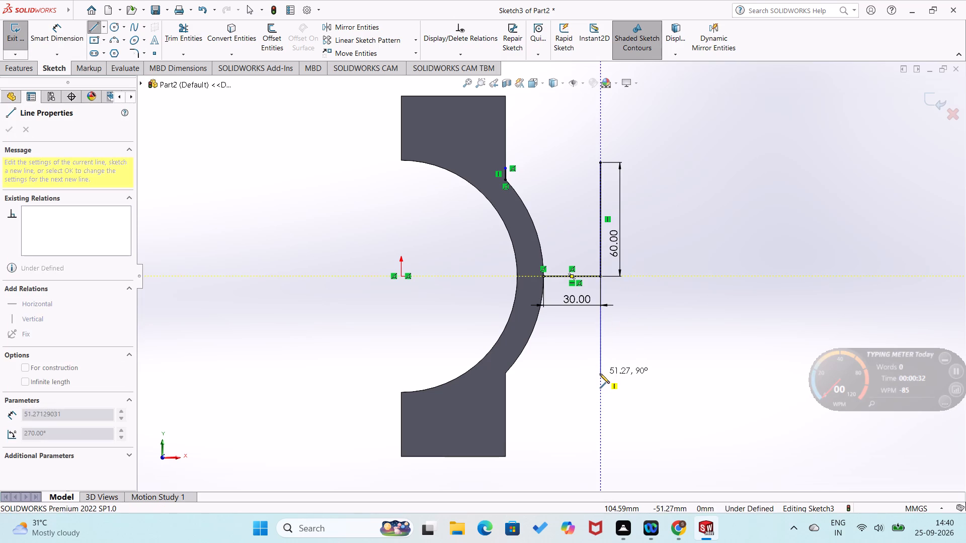
{"action": "left_click", "coordinate": [600, 373]}
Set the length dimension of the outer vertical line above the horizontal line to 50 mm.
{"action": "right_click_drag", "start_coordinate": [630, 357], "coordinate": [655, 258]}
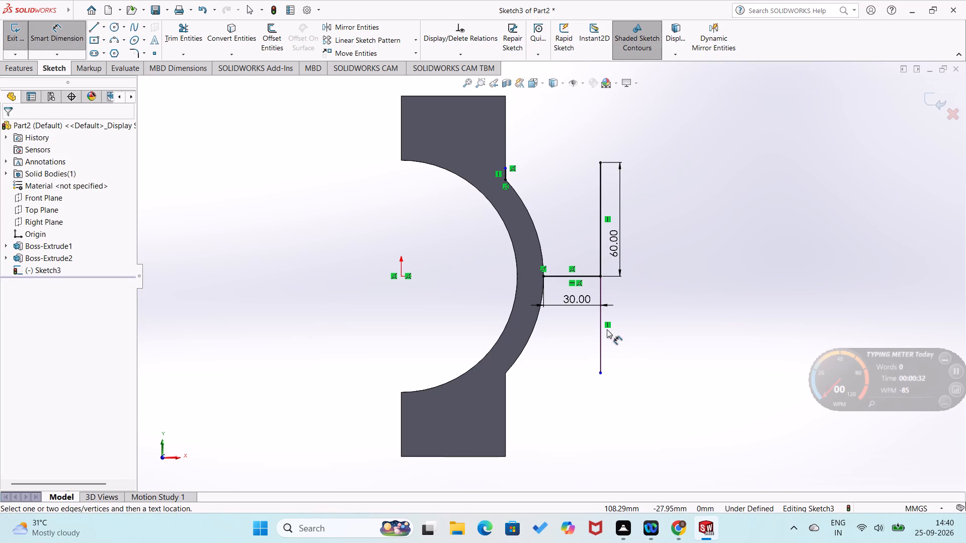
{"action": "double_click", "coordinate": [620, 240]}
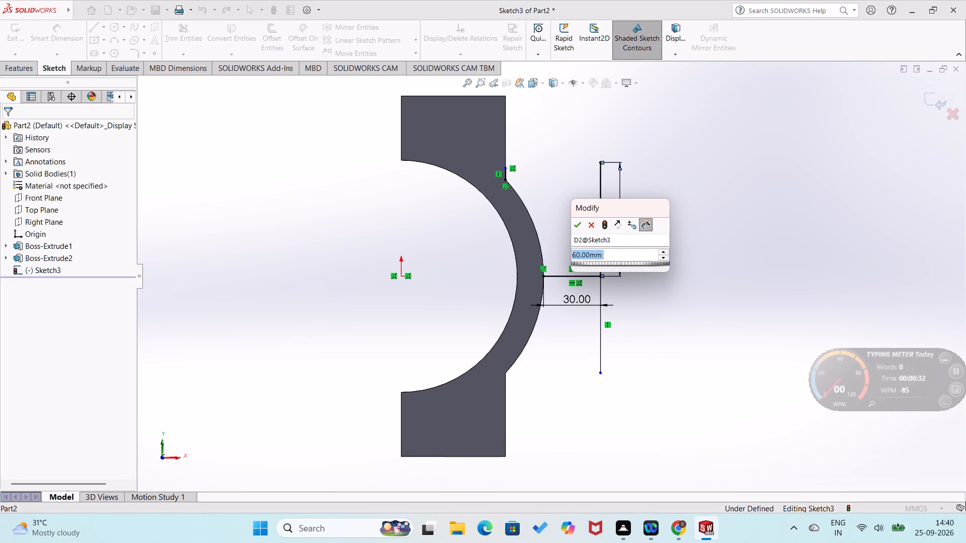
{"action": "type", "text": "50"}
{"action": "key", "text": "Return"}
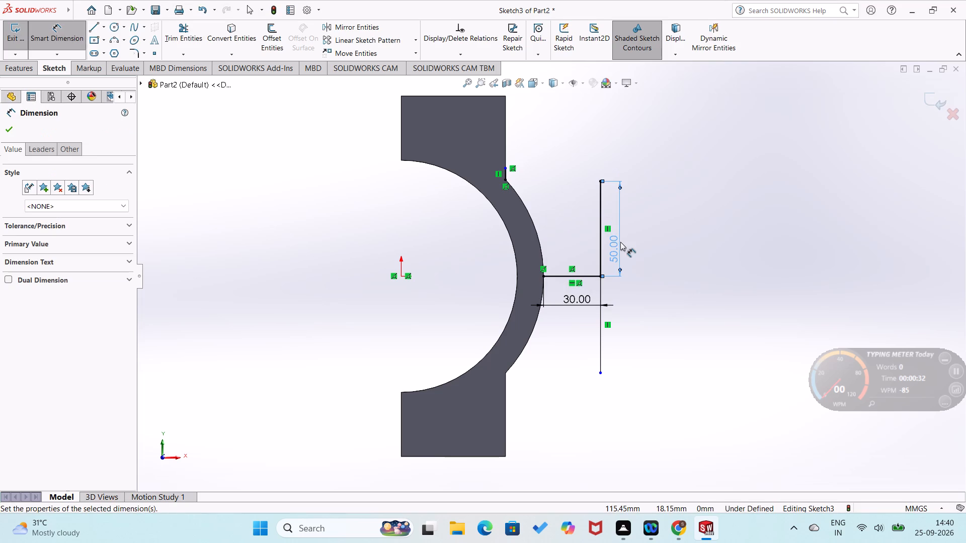
Set the length dimension of the outer vertical line above the horizontal line to 45 mm.
{"action": "double_click", "coordinate": [618, 246]}
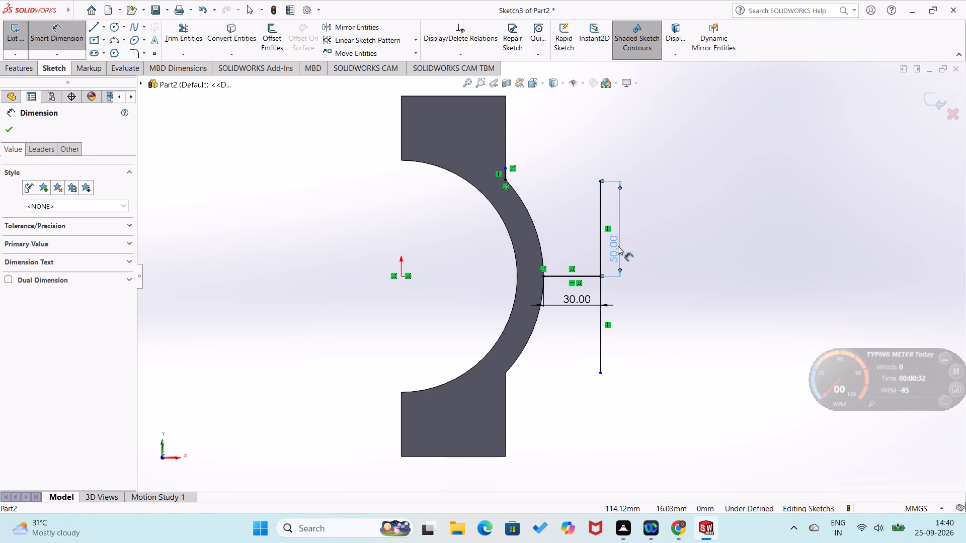
{"action": "type", "text": "45"}
{"action": "key", "text": "Return"}
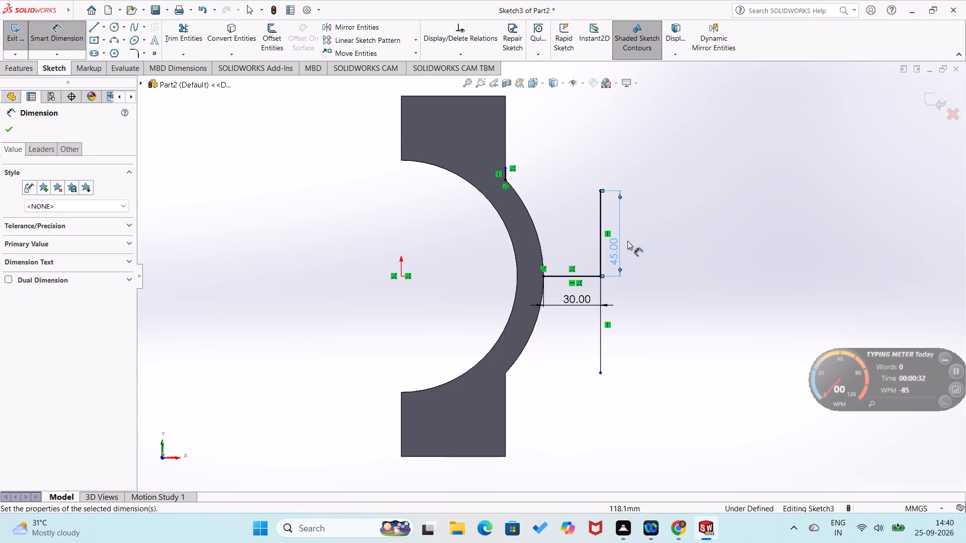
Dimension the vertical line below the horizontal line's outer end to 45 mm.
{"action": "left_click_drag", "start_coordinate": [602, 341], "coordinate": [607, 343]}
{"action": "left_click", "coordinate": [617, 343]}
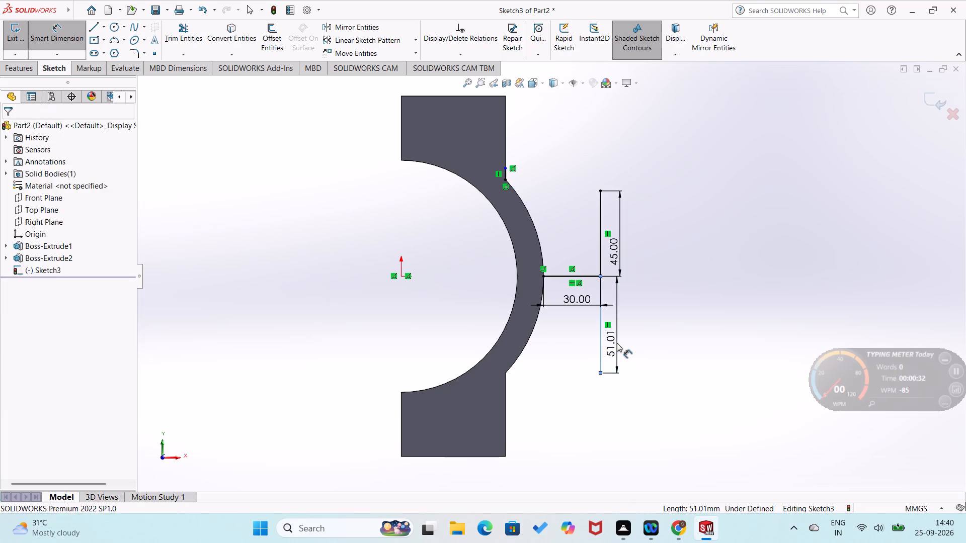
{"action": "type", "text": "45"}
{"action": "key", "text": "Return"}
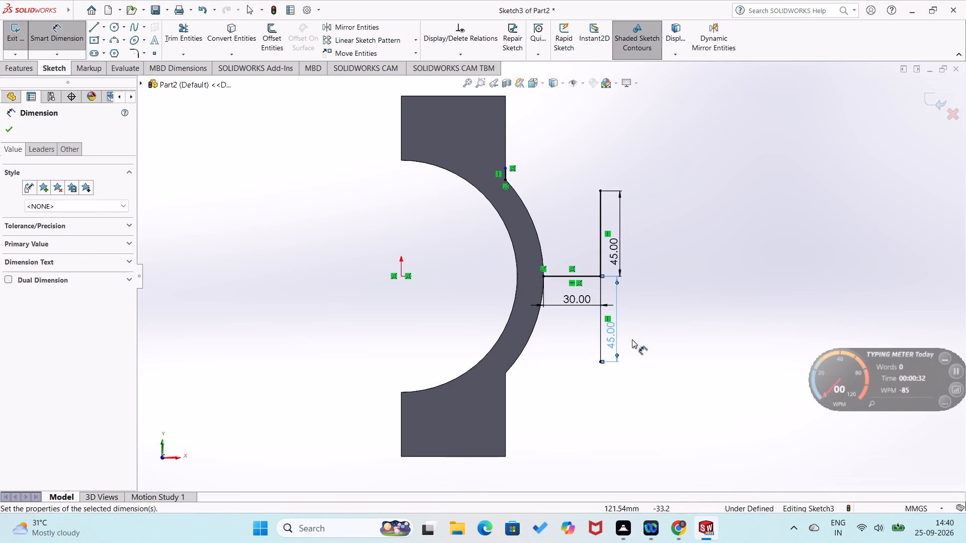
{"action": "left_click", "coordinate": [632, 339]}
Draw 45 mm horizontal lines from the lower and upper ends of the outer vertical lines back to the outer arc.
{"action": "right_click_drag", "start_coordinate": [695, 387], "coordinate": [593, 418]}
{"action": "left_click", "coordinate": [601, 361]}
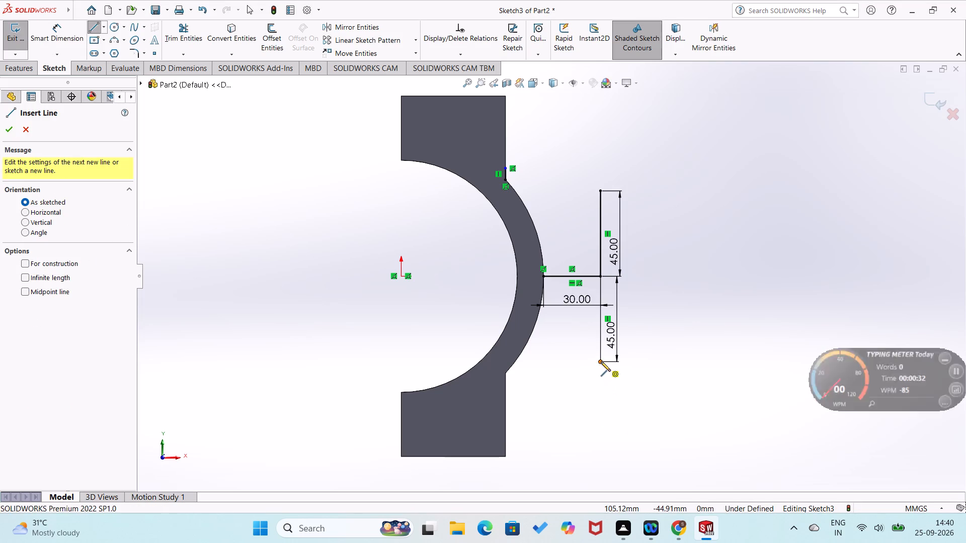
{"action": "left_click", "coordinate": [514, 362]}
{"action": "key", "text": "Escape"}
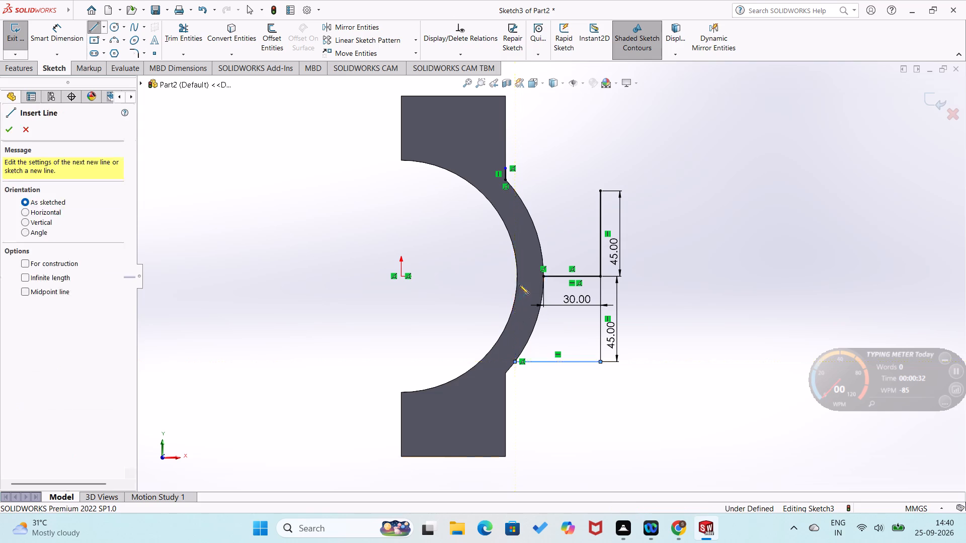
{"action": "right_click_drag", "start_coordinate": [731, 250], "coordinate": [683, 274]}
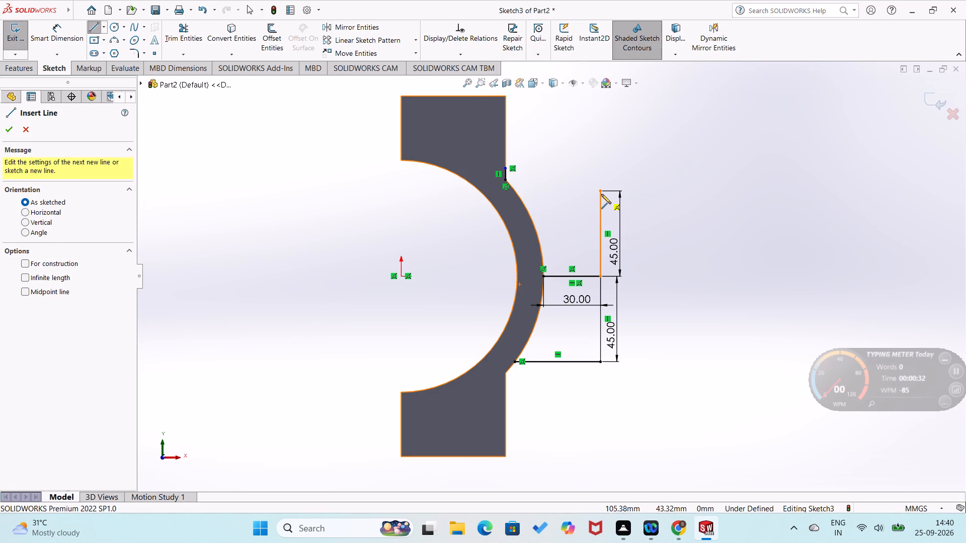
{"action": "left_click", "coordinate": [601, 190]}
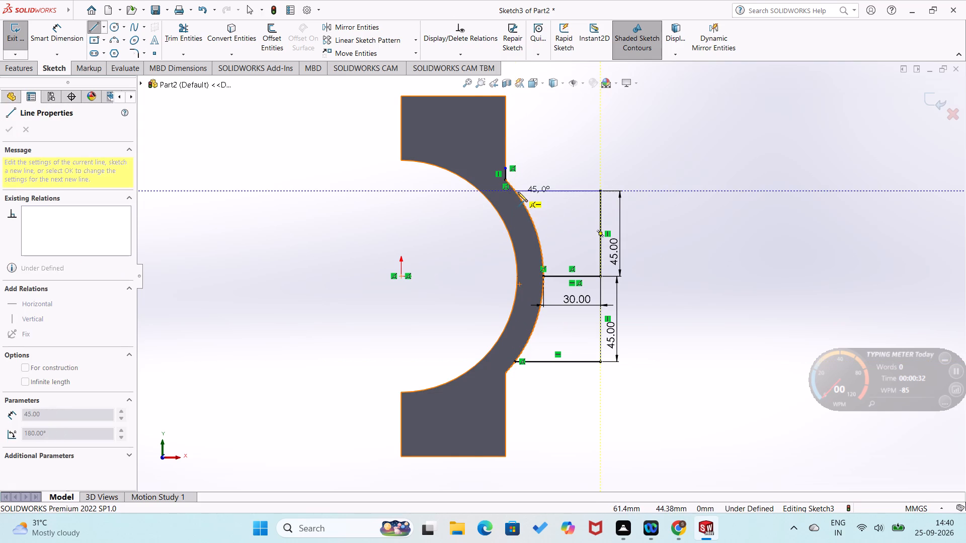
{"action": "left_click", "coordinate": [515, 192]}
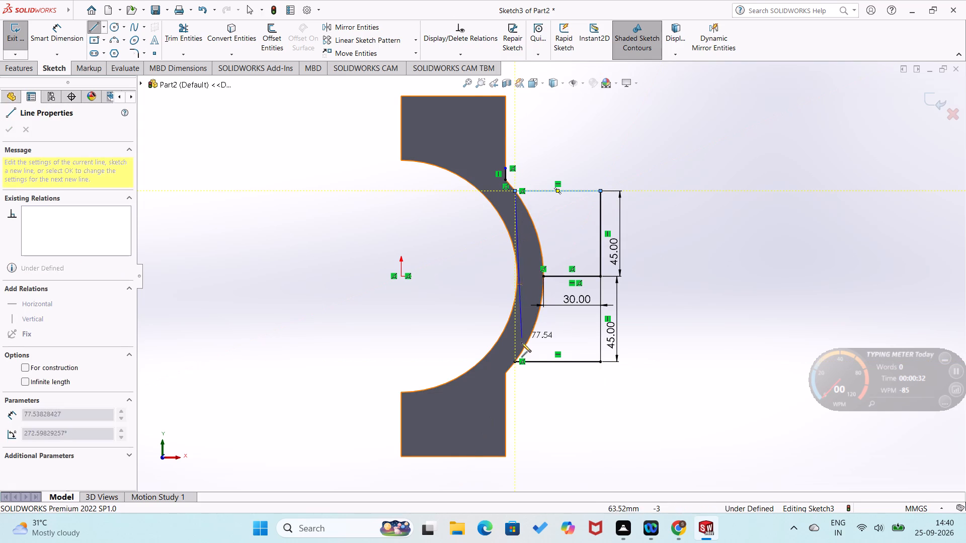
Close the profile with a 90 mm vertical line joining the two horizontal lines' ends on the outer arc.
{"action": "left_click", "coordinate": [515, 362]}
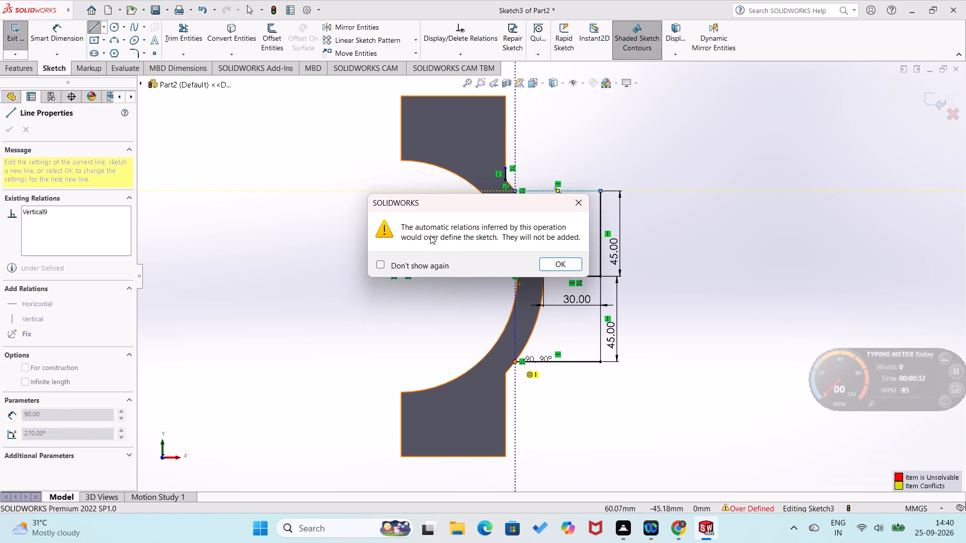
{"action": "left_click", "coordinate": [576, 200]}
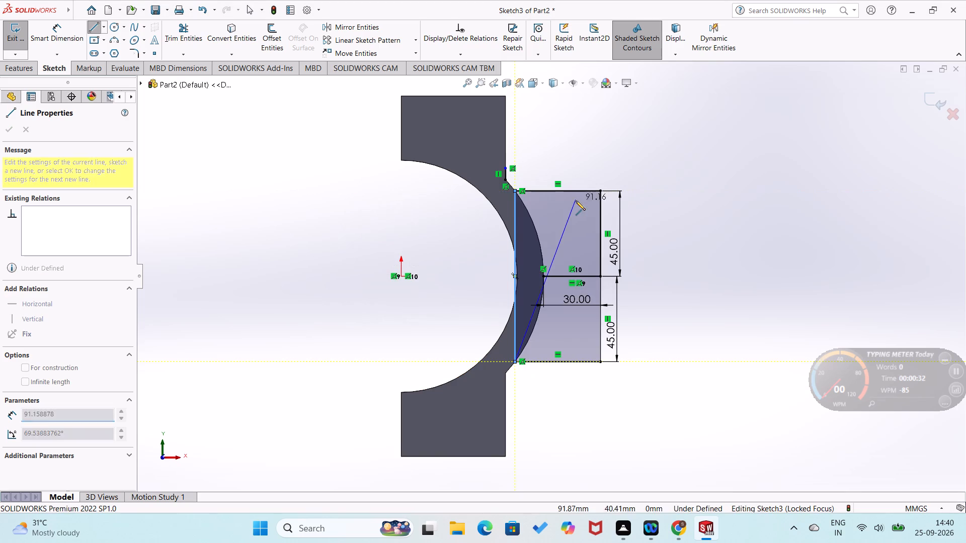
{"action": "key", "text": "Escape"}
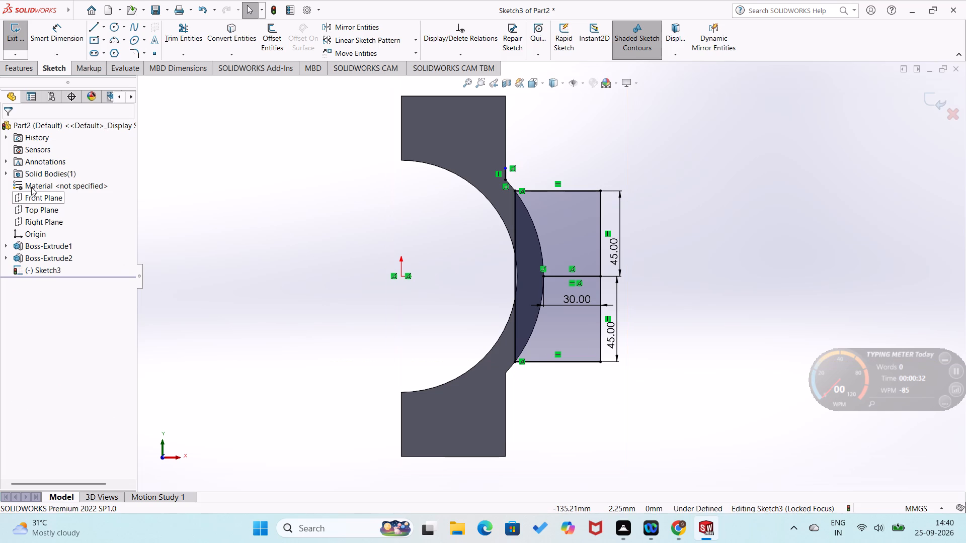
Extrude the two sketch regions outside the outer arc 55 mm in the reversed direction, merged with the half ring.
{"action": "left_click", "coordinate": [26, 69]}
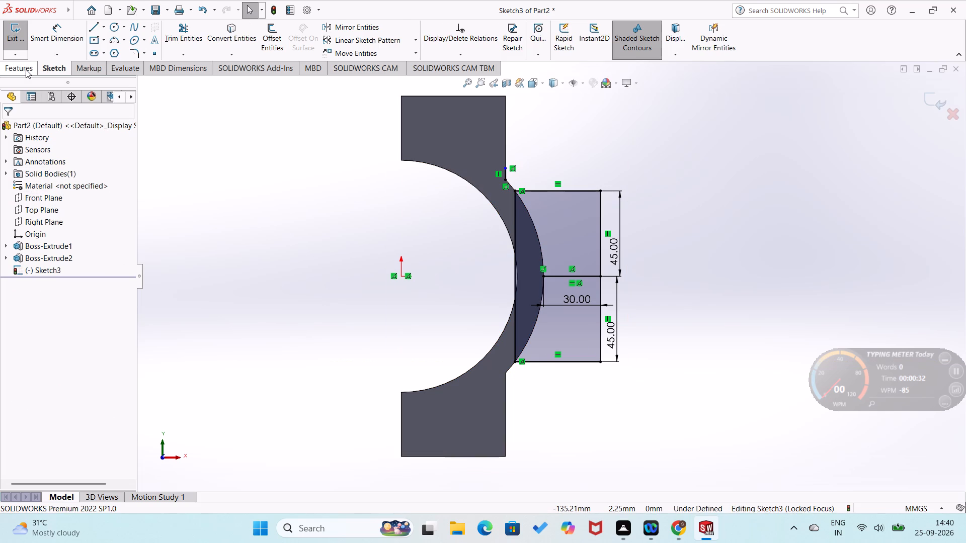
{"action": "left_click", "coordinate": [26, 43]}
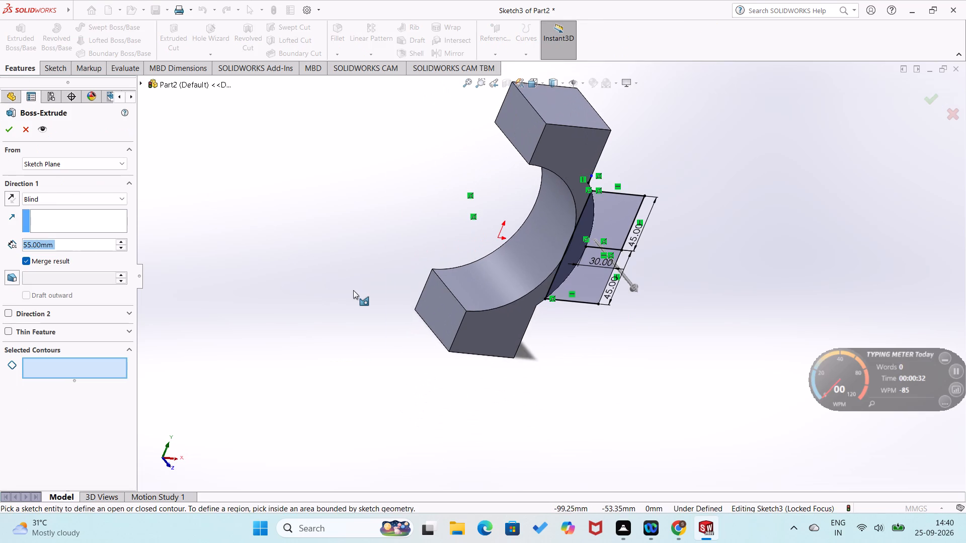
{"action": "middle_click_drag", "start_coordinate": [364, 330], "coordinate": [310, 353]}
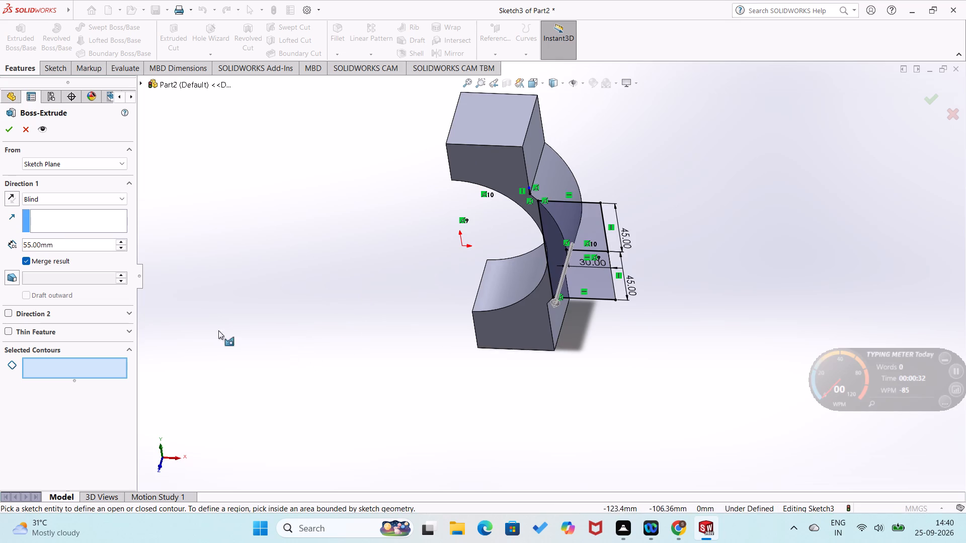
{"action": "left_click", "coordinate": [15, 200]}
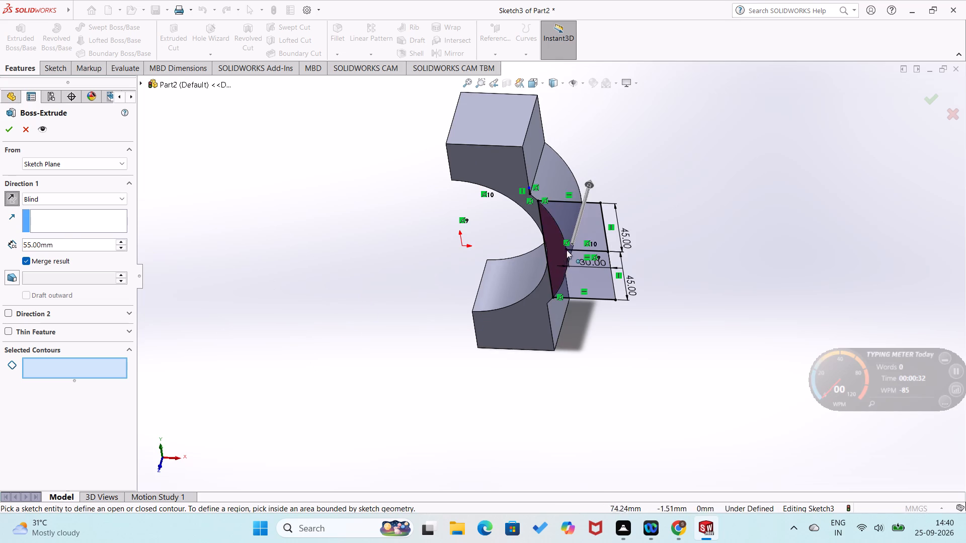
{"action": "left_click", "coordinate": [572, 232]}
{"action": "left_click", "coordinate": [591, 264]}
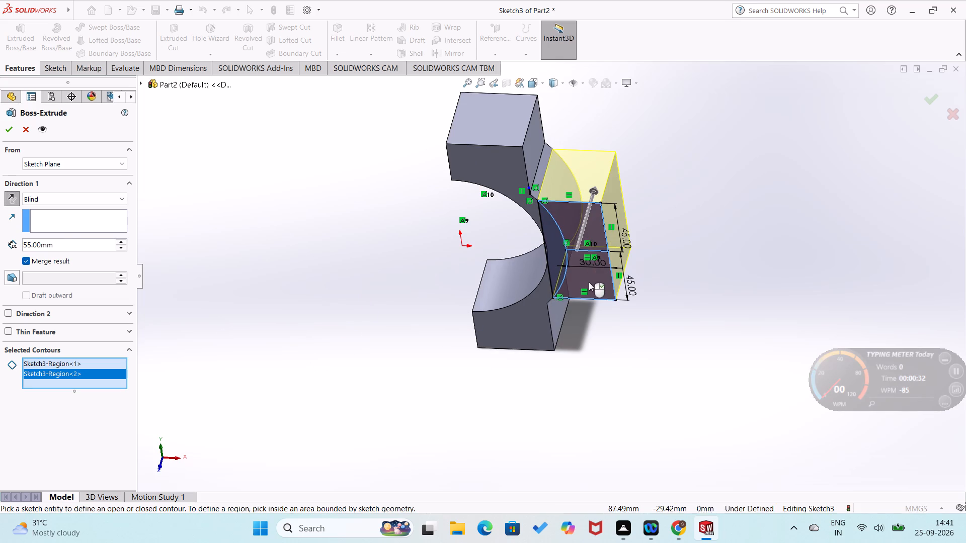
{"action": "middle_click_drag", "start_coordinate": [559, 360], "coordinate": [410, 445]}
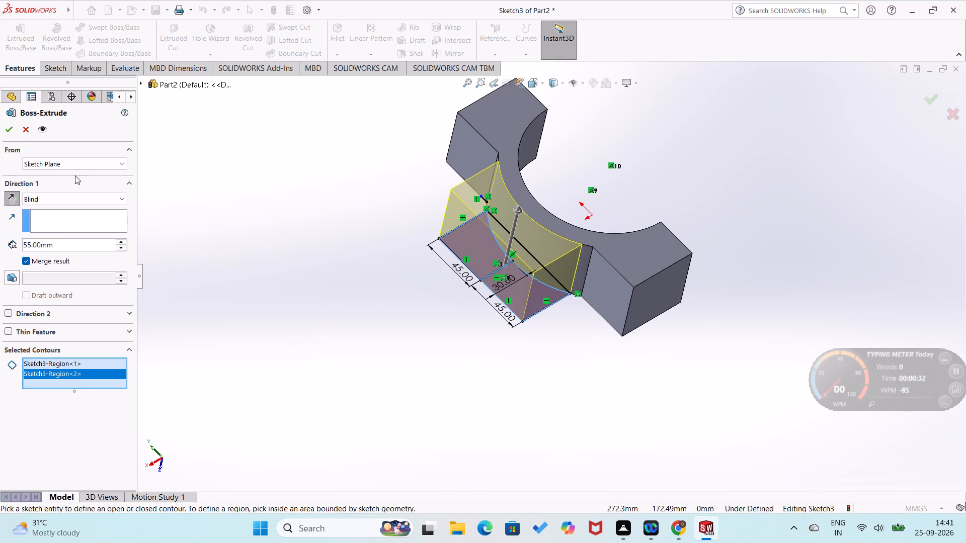
{"action": "left_click", "coordinate": [13, 129]}
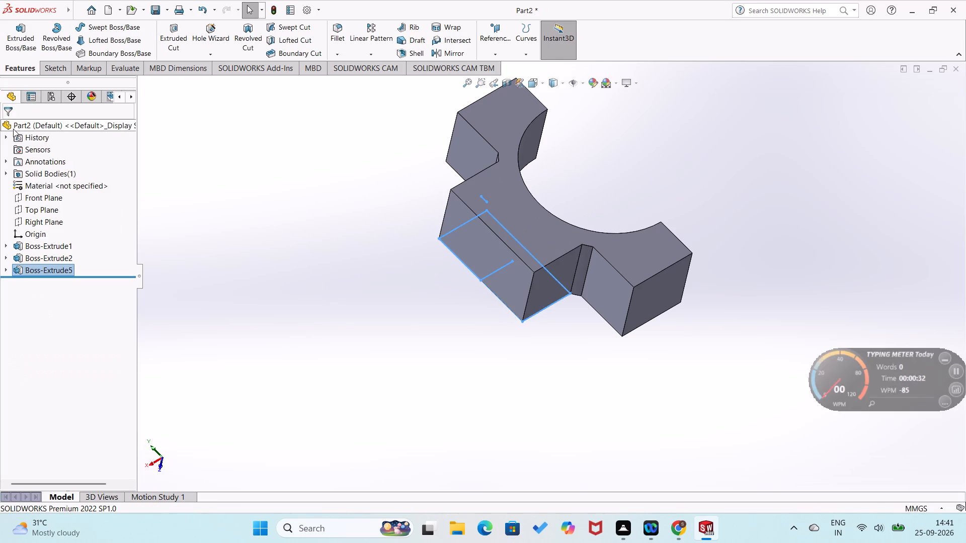
Examine the half ring and its new outer block from several sides.
{"action": "left_click", "coordinate": [361, 328]}
{"action": "middle_click_drag", "start_coordinate": [362, 328], "coordinate": [376, 320]}
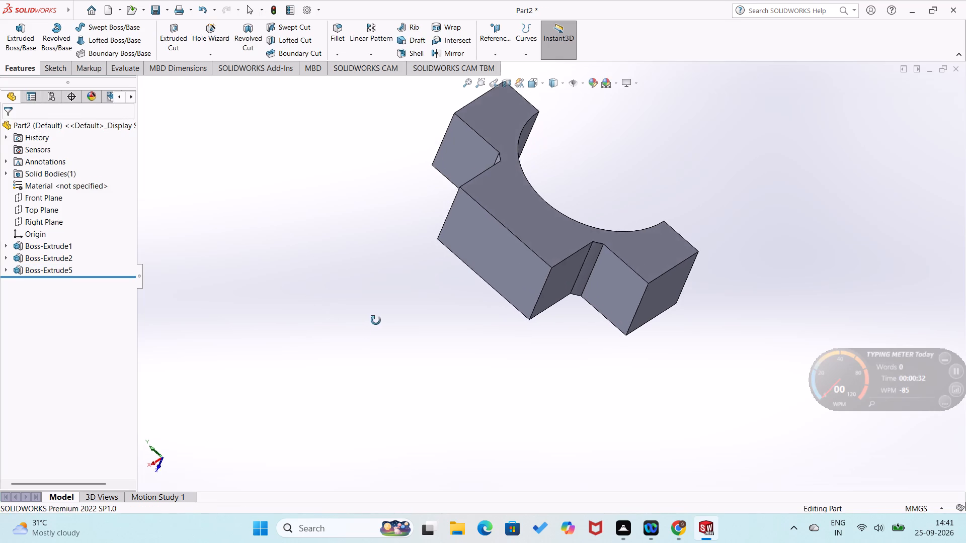
{"action": "middle_click_drag", "start_coordinate": [376, 320], "coordinate": [469, 138]}
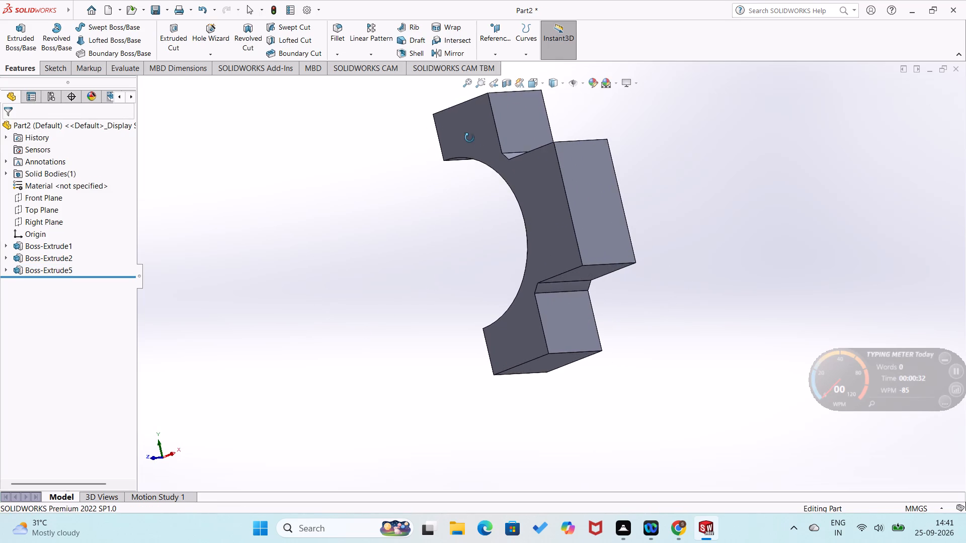
{"action": "middle_click_drag", "start_coordinate": [469, 138], "coordinate": [477, 184]}
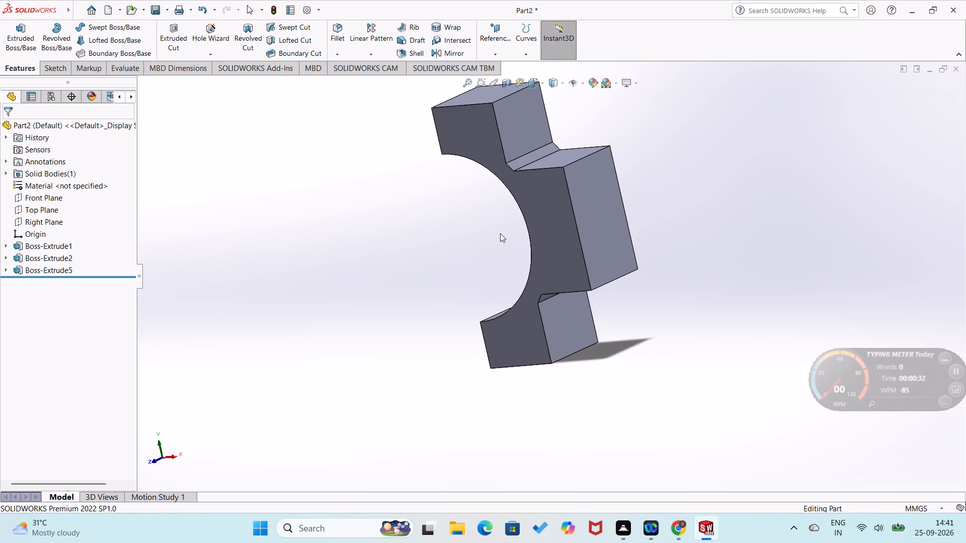
{"action": "middle_click_drag", "start_coordinate": [512, 229], "coordinate": [558, 192]}
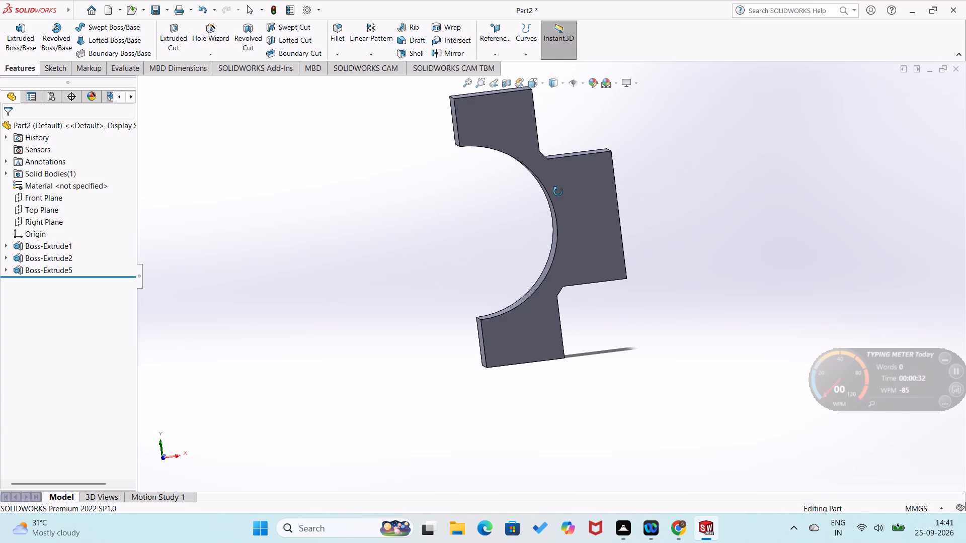
{"action": "middle_click_drag", "start_coordinate": [558, 192], "coordinate": [524, 260]}
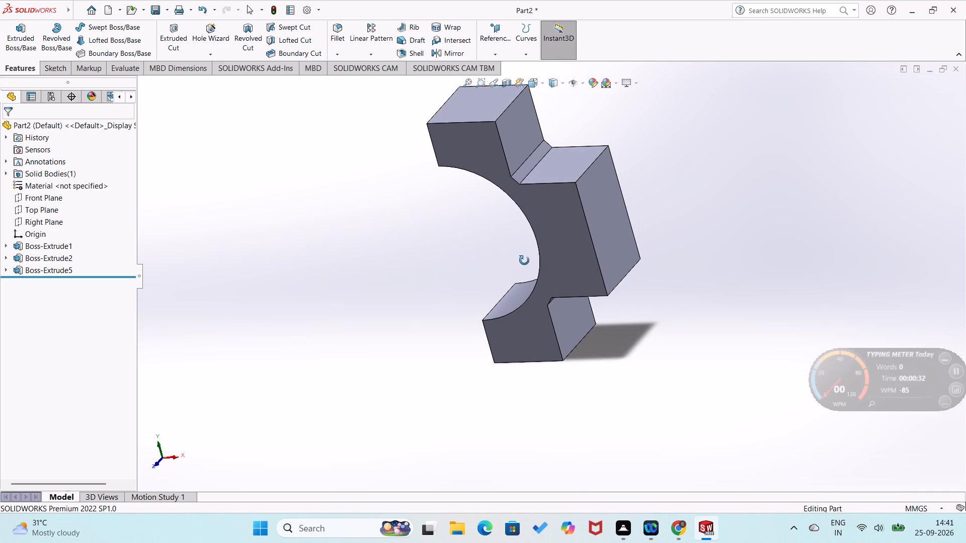
{"action": "middle_click_drag", "start_coordinate": [524, 260], "coordinate": [519, 309]}
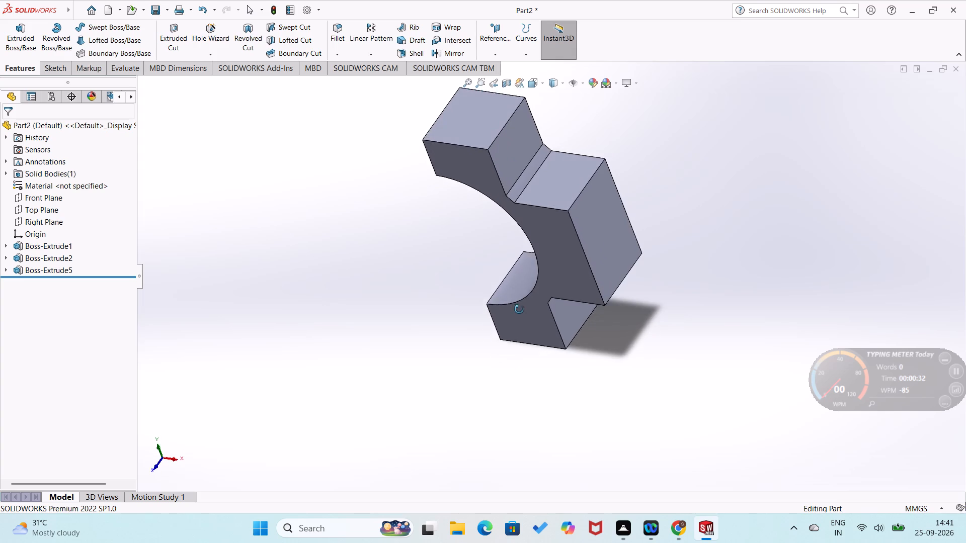
{"action": "middle_click_drag", "start_coordinate": [519, 309], "coordinate": [545, 258]}
{"action": "middle_click_drag", "start_coordinate": [548, 261], "coordinate": [567, 263]}
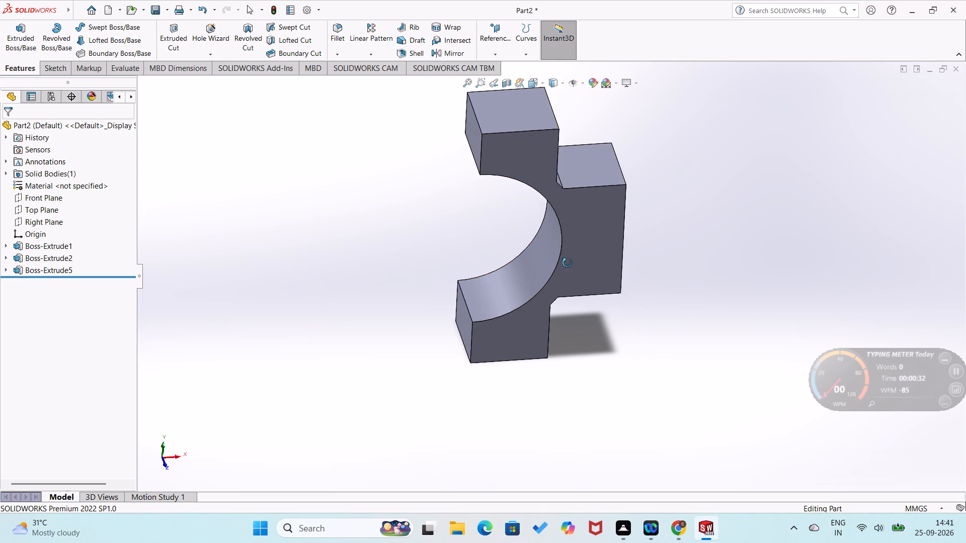
{"action": "middle_click_drag", "start_coordinate": [567, 263], "coordinate": [611, 269]}
Start a sketch on the upper end block's flat face on the open side of the half ring.
{"action": "right_click", "coordinate": [544, 143]}
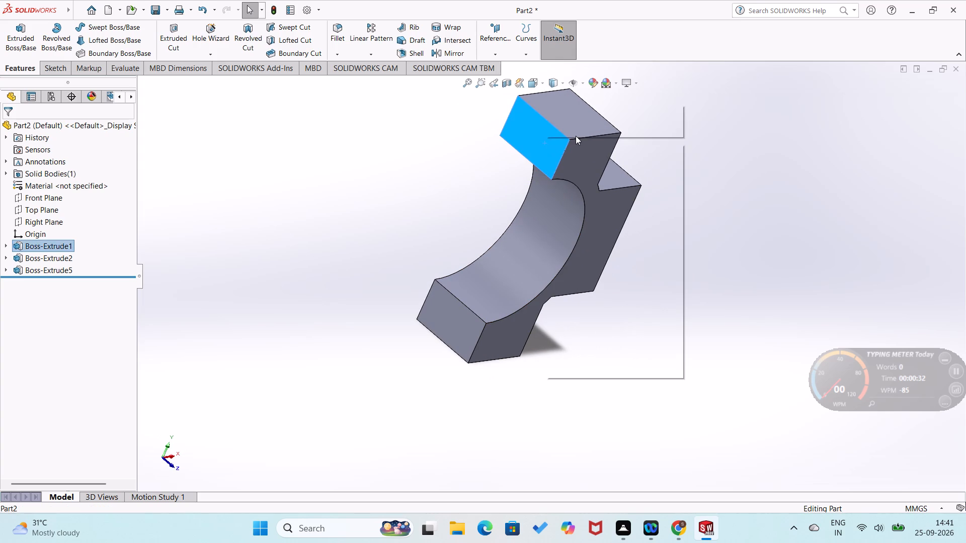
{"action": "left_click", "coordinate": [569, 129]}
{"action": "left_click", "coordinate": [422, 269]}
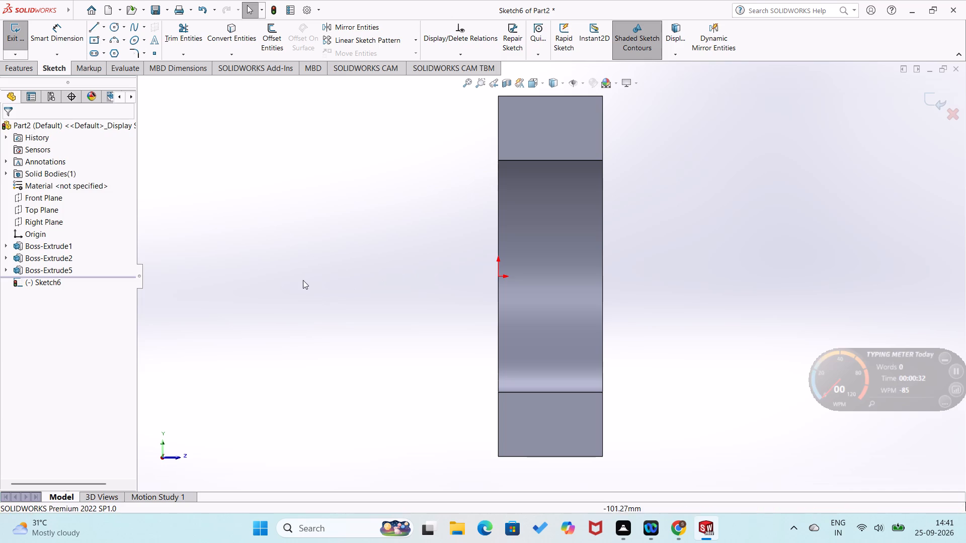
Draw a circle about 20 mm across on the upper end block and one about 16 mm across on the lower block.
{"action": "right_click_drag", "start_coordinate": [303, 280], "coordinate": [391, 242]}
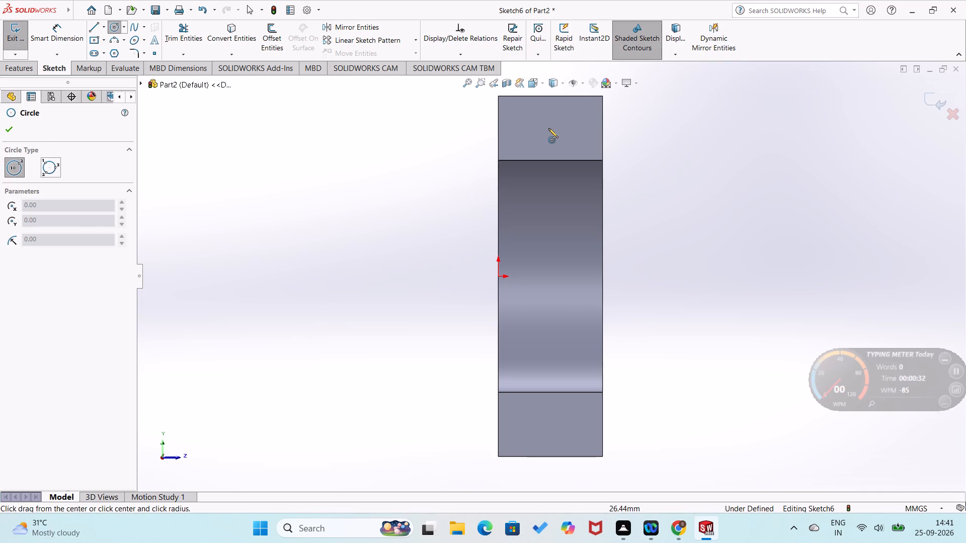
{"action": "left_click", "coordinate": [548, 128]}
{"action": "left_click", "coordinate": [548, 147]}
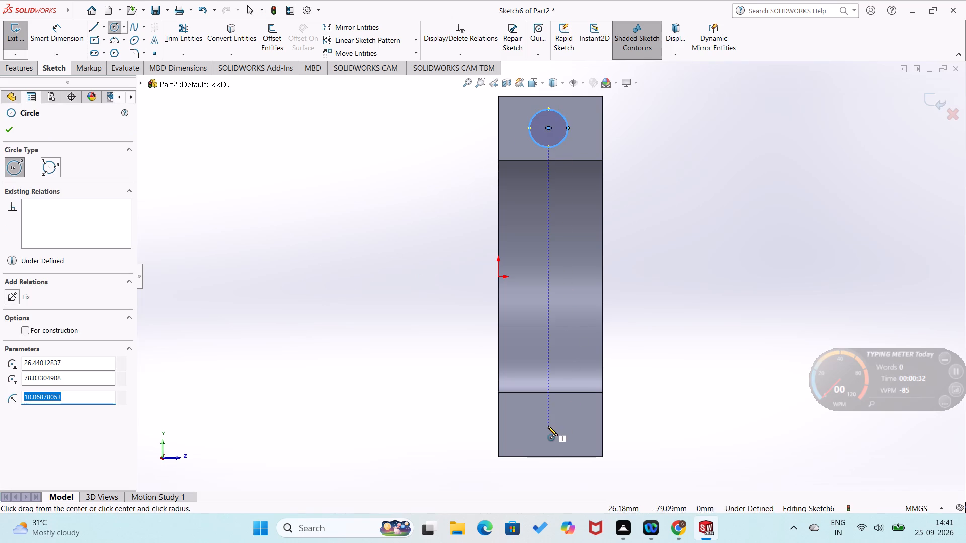
{"action": "left_click", "coordinate": [548, 426]}
{"action": "left_click", "coordinate": [548, 442]}
Dimension the circles on the lower and upper end blocks to 16 mm diameter each.
{"action": "right_click_drag", "start_coordinate": [618, 371], "coordinate": [639, 309]}
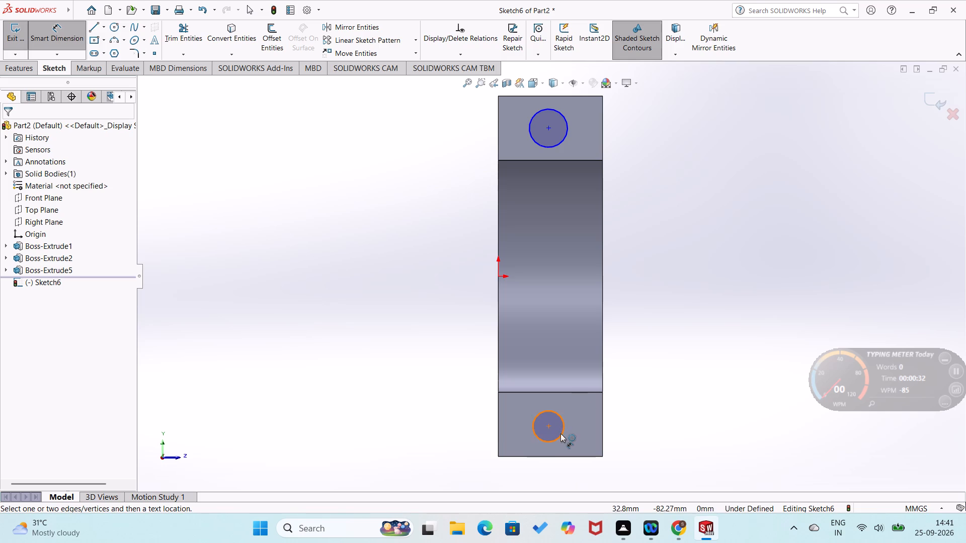
{"action": "left_click", "coordinate": [560, 433]}
{"action": "left_click", "coordinate": [577, 438]}
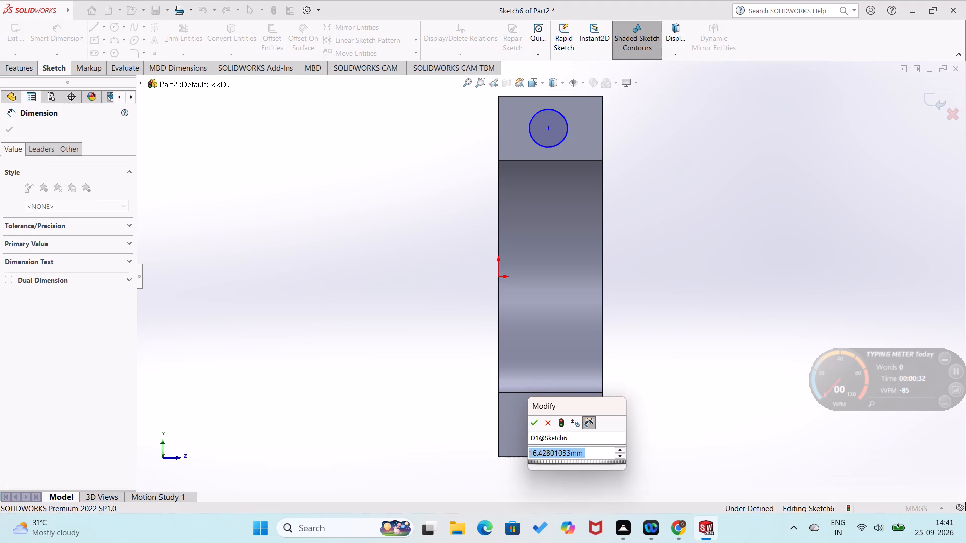
{"action": "key", "text": "1"}
{"action": "key", "text": "6"}
{"action": "key", "text": "Return"}
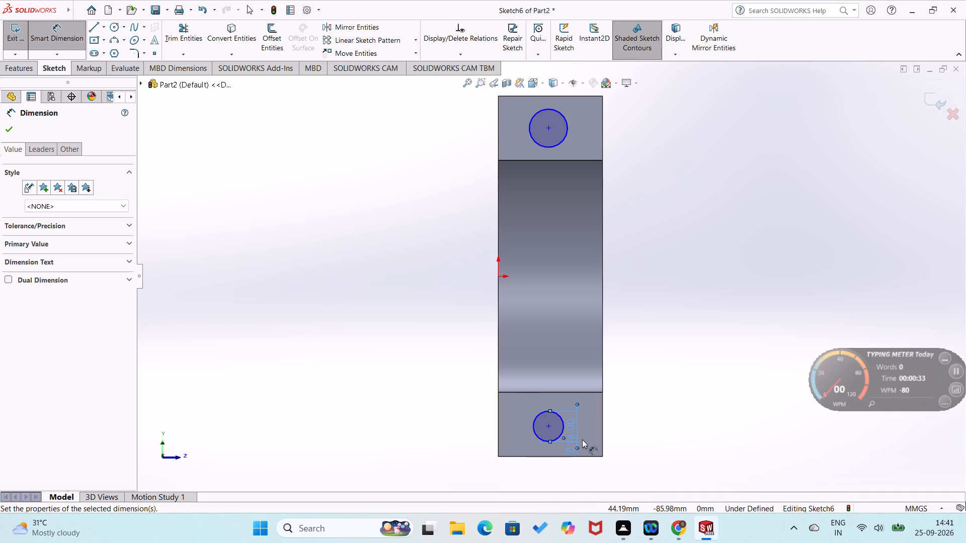
{"action": "left_click", "coordinate": [530, 483]}
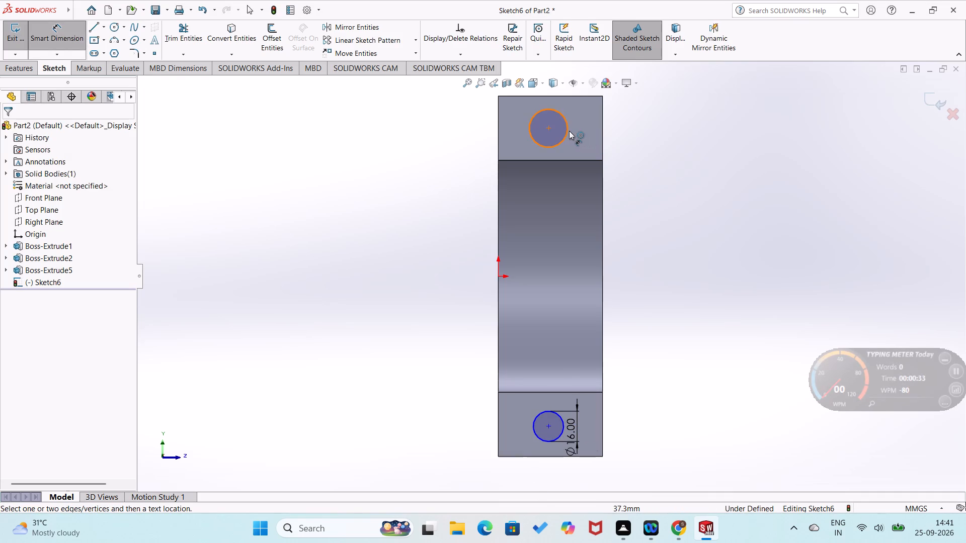
{"action": "left_click", "coordinate": [568, 131]}
{"action": "left_click", "coordinate": [586, 130]}
{"action": "key", "text": "1"}
{"action": "key", "text": "6"}
{"action": "key", "text": "Return"}
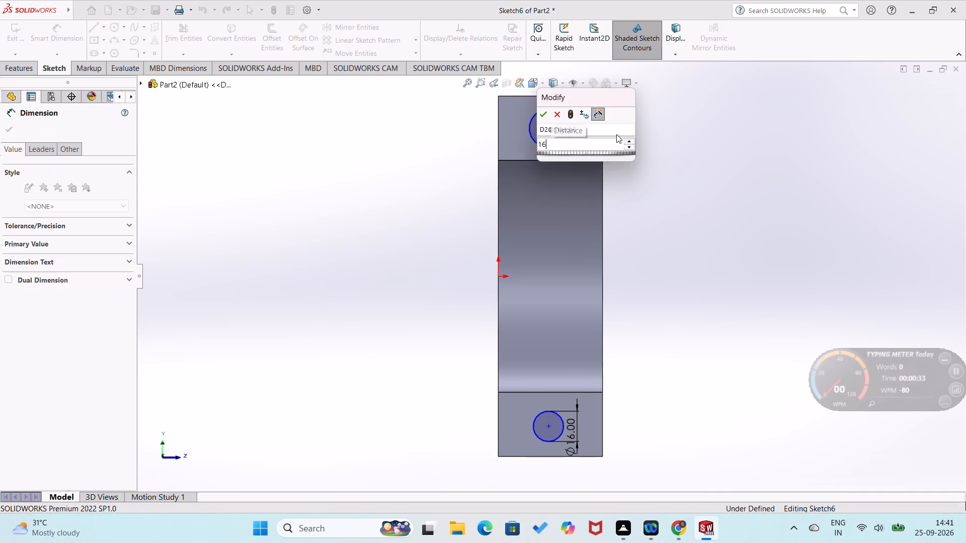
{"action": "left_click", "coordinate": [618, 135]}
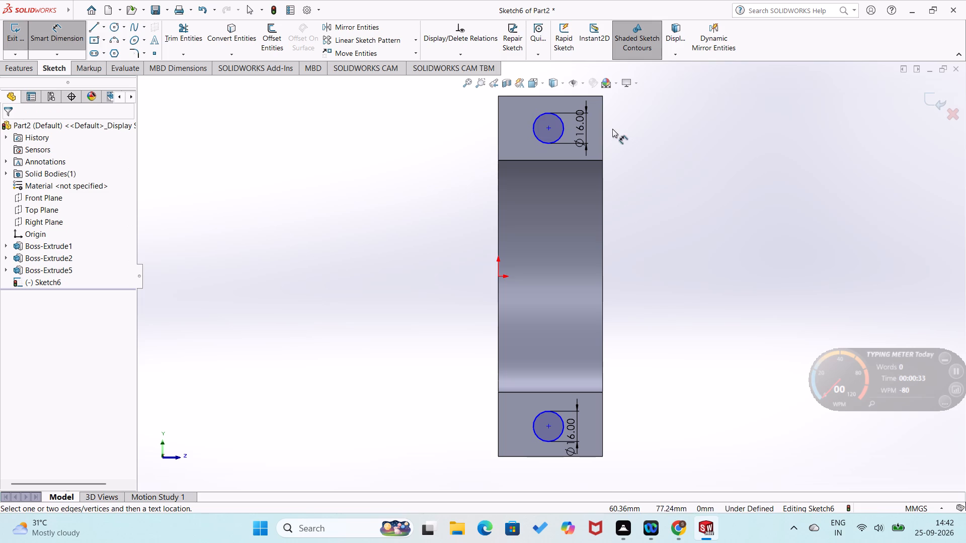
Locate the upper circle's centre 20 mm below the block's top corner and 27.5 mm across from it.
{"action": "left_click", "coordinate": [498, 97]}
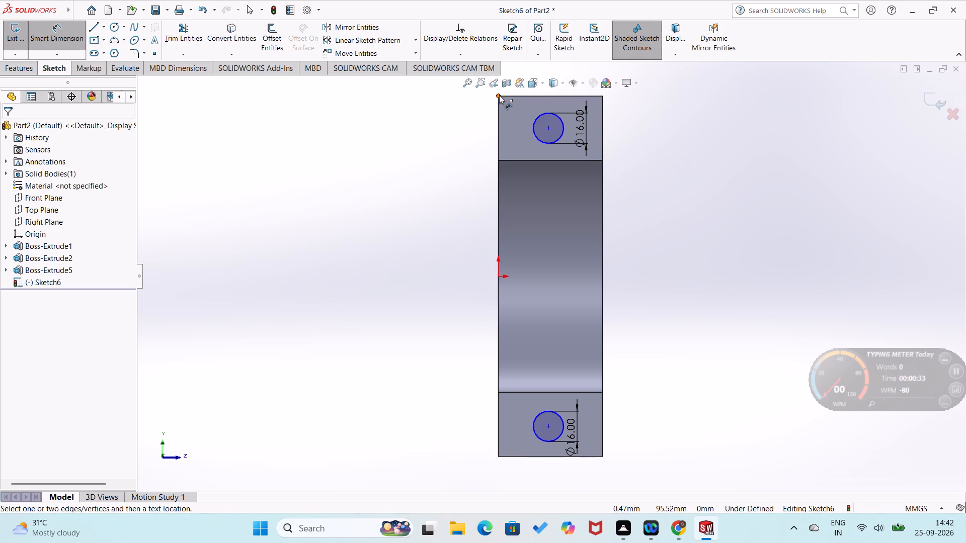
{"action": "left_click", "coordinate": [499, 96]}
{"action": "left_click", "coordinate": [548, 128]}
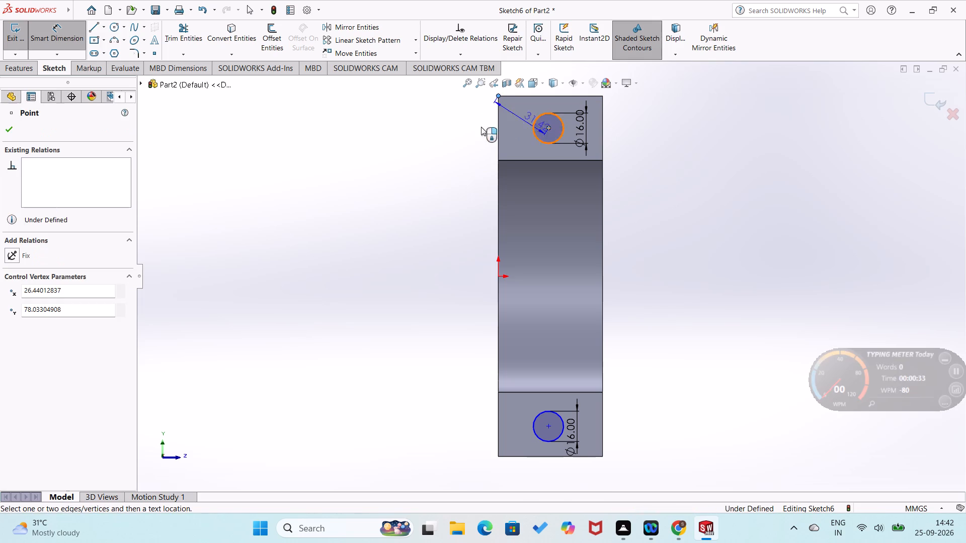
{"action": "left_click", "coordinate": [476, 126]}
{"action": "type", "text": "20"}
{"action": "key", "text": "Return"}
{"action": "left_click", "coordinate": [466, 159]}
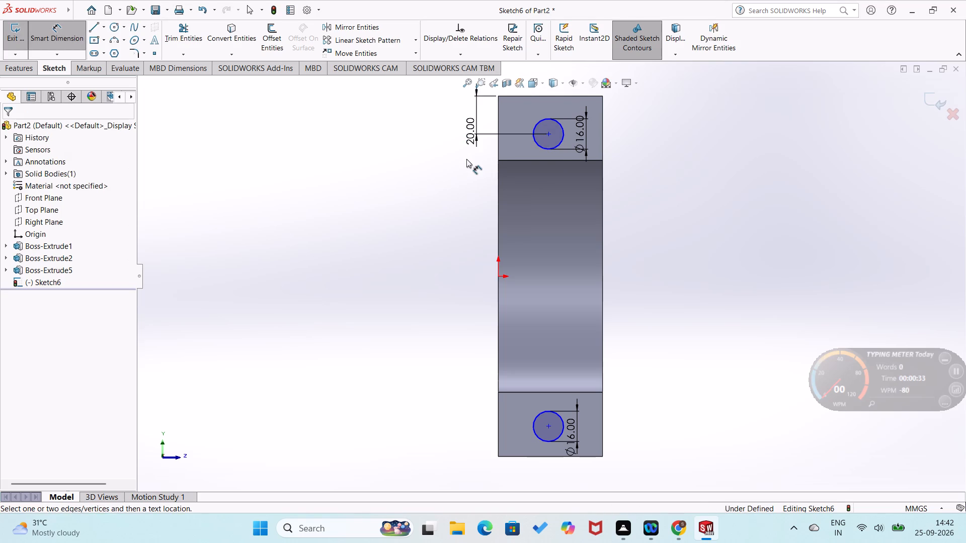
{"action": "scroll", "coordinate": [507, 122], "scroll_direction": "up", "scroll_amount": 1}
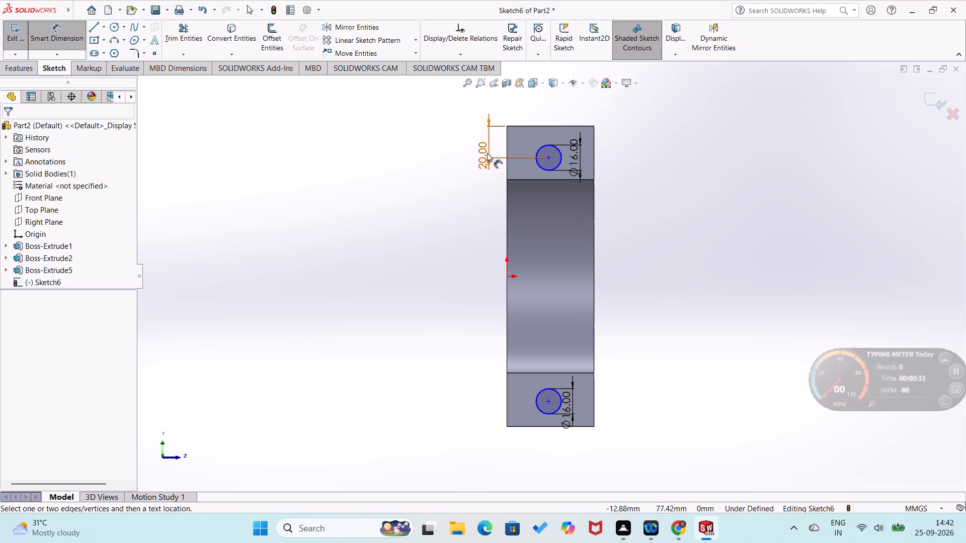
{"action": "left_click", "coordinate": [507, 127]}
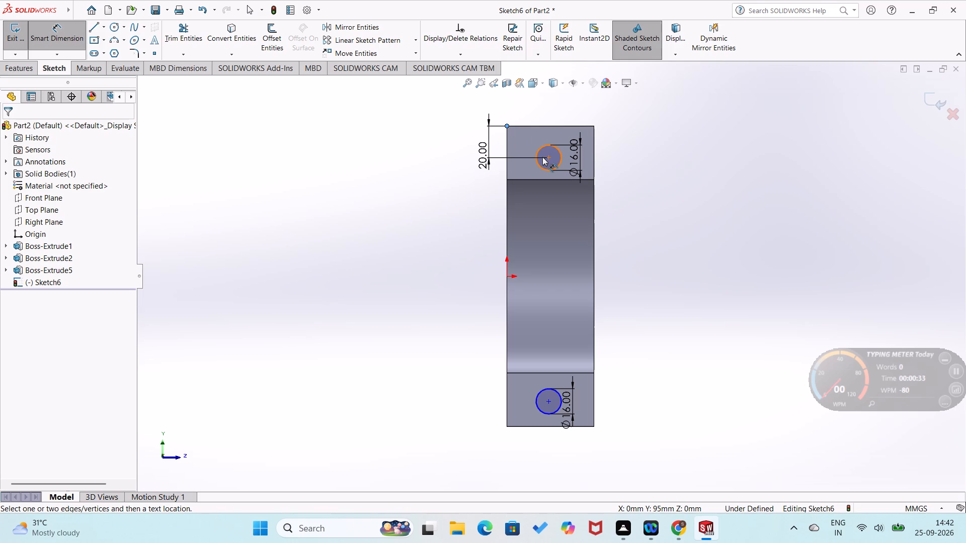
{"action": "left_click", "coordinate": [548, 155]}
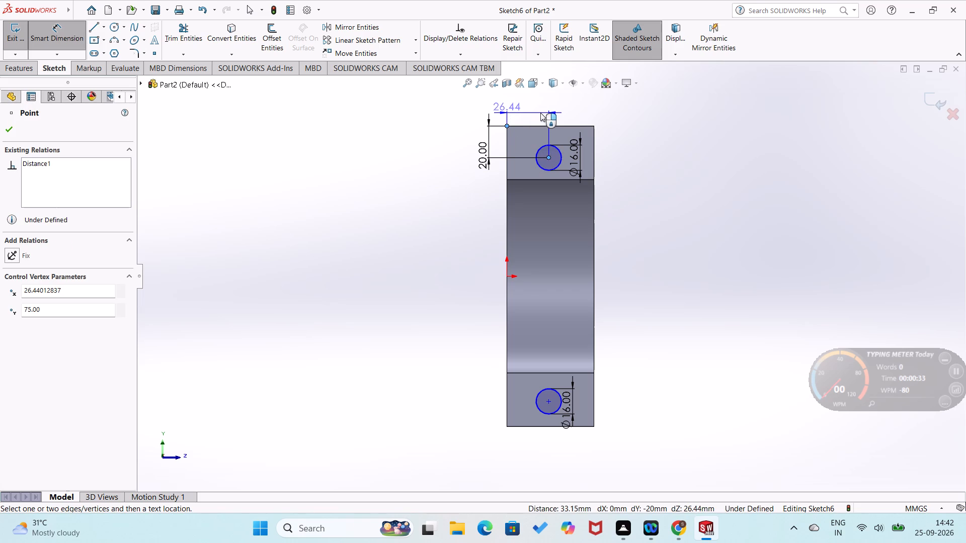
{"action": "left_click", "coordinate": [540, 113]}
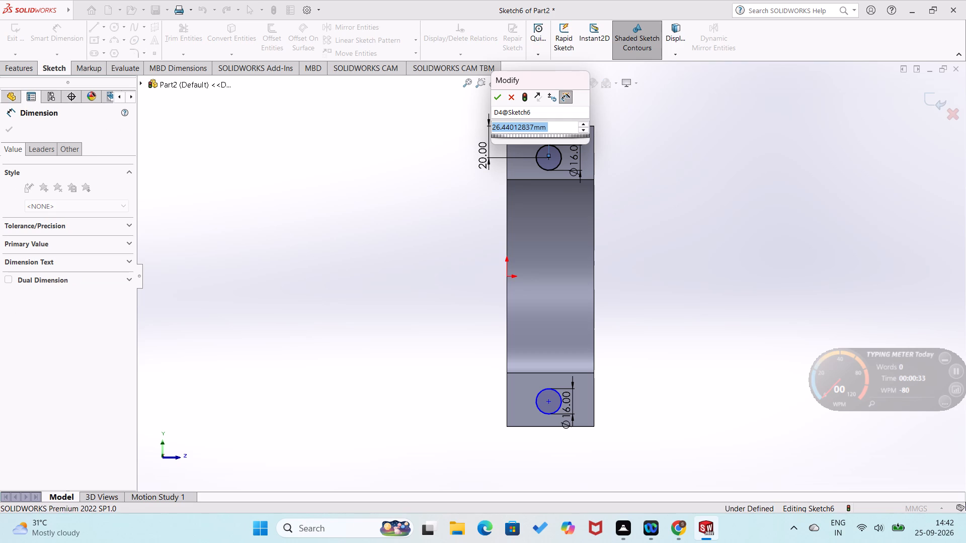
{"action": "type", "text": "27.5"}
{"action": "key", "text": "Return"}
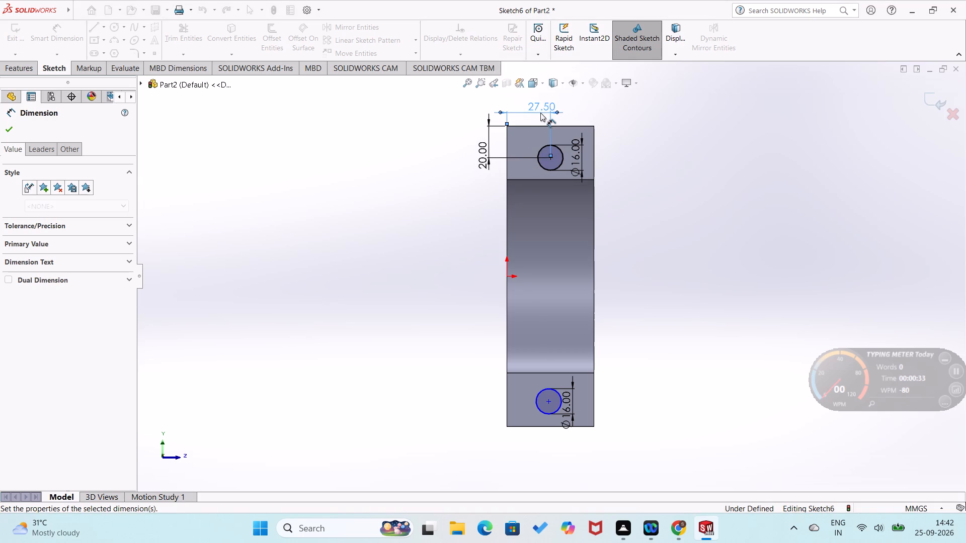
{"action": "left_click", "coordinate": [659, 163]}
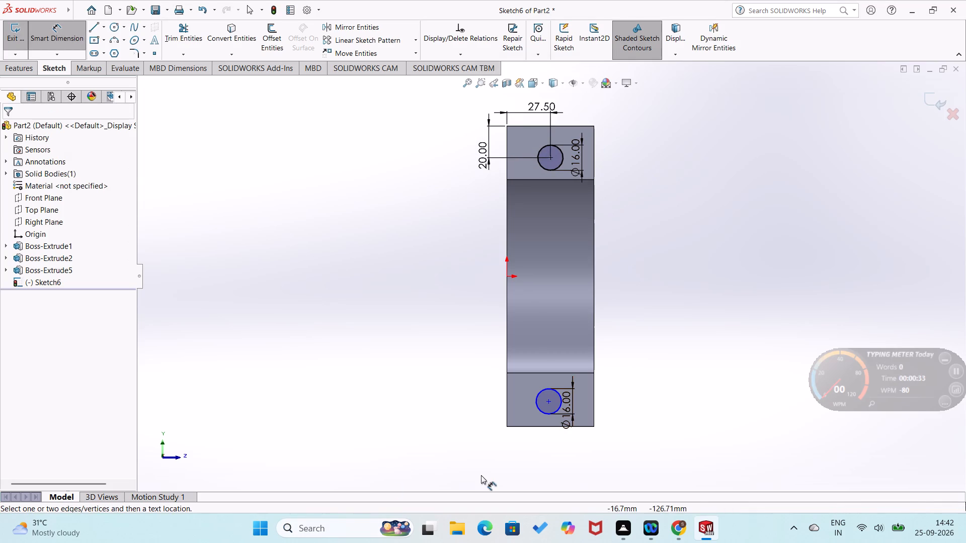
Locate the lower circle's centre 27.5 mm across from the block's bottom corner and 20 mm above it.
{"action": "left_click", "coordinate": [507, 426]}
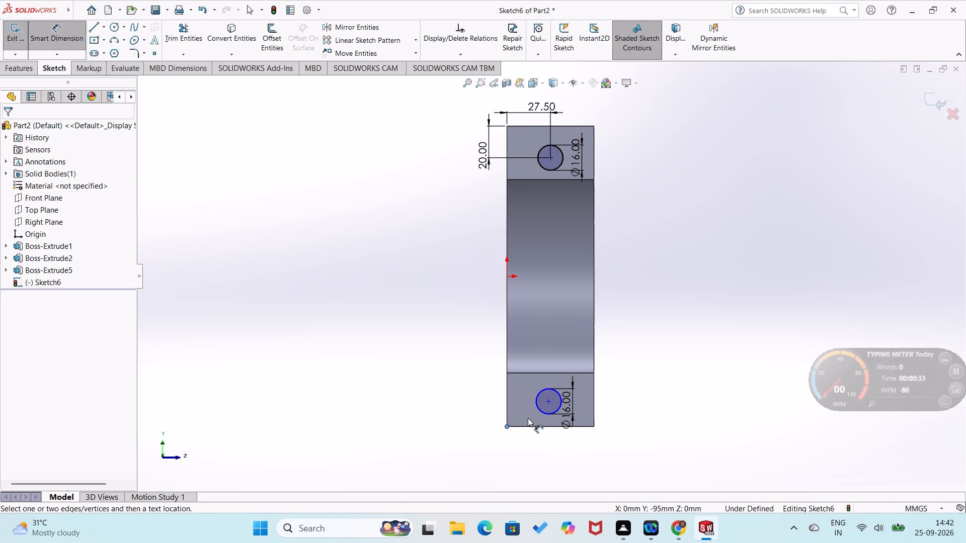
{"action": "left_click", "coordinate": [547, 403]}
{"action": "left_click", "coordinate": [541, 447]}
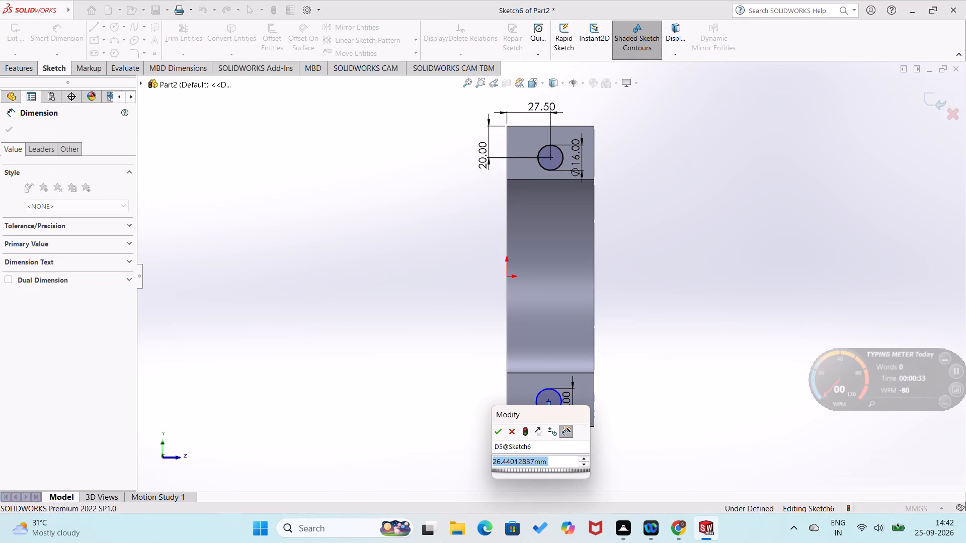
{"action": "type", "text": "27.5"}
{"action": "key", "text": "Return"}
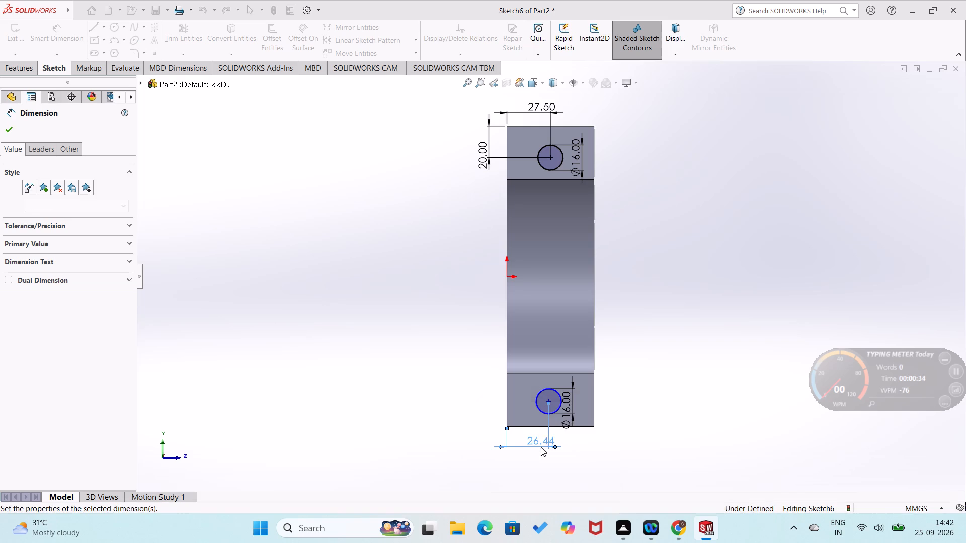
{"action": "left_click", "coordinate": [455, 430]}
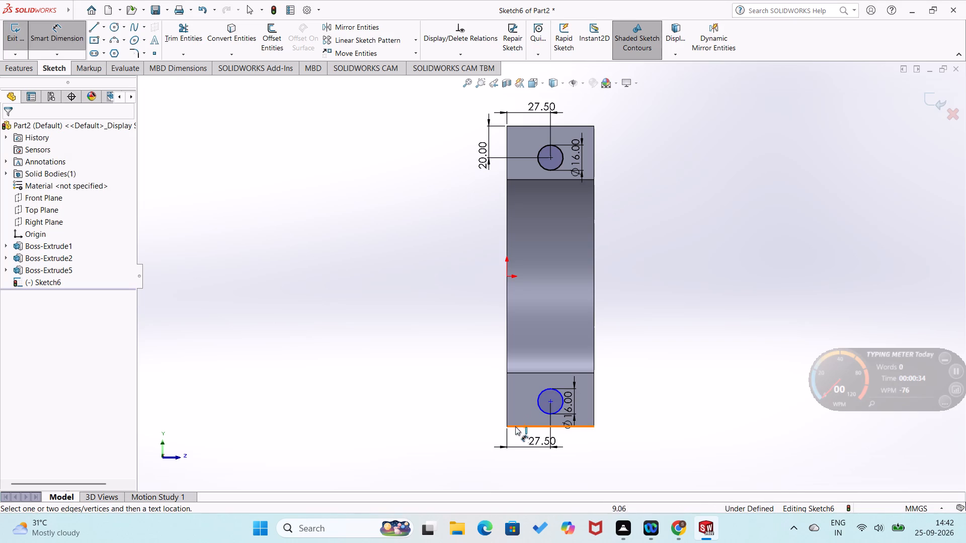
{"action": "left_click", "coordinate": [506, 426]}
{"action": "left_click", "coordinate": [548, 402]}
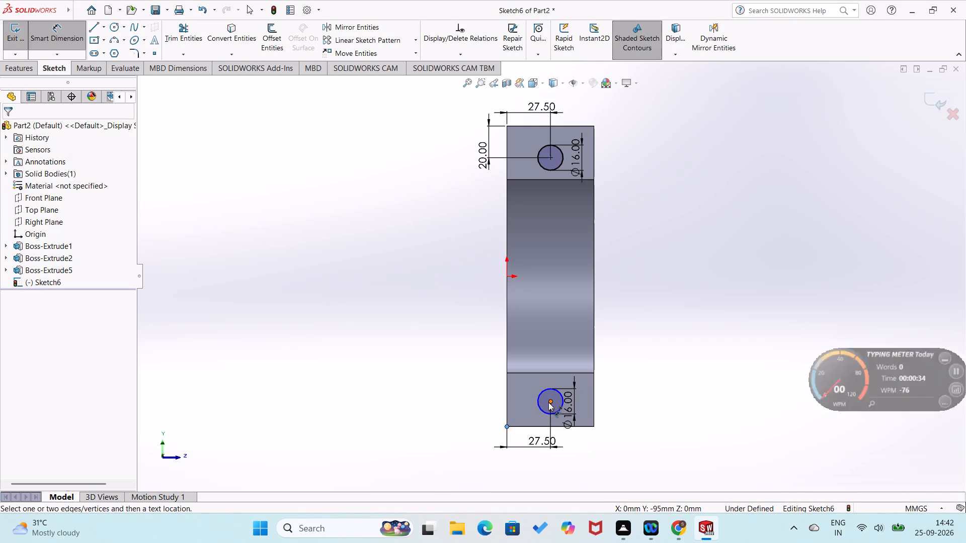
{"action": "left_click", "coordinate": [482, 413]}
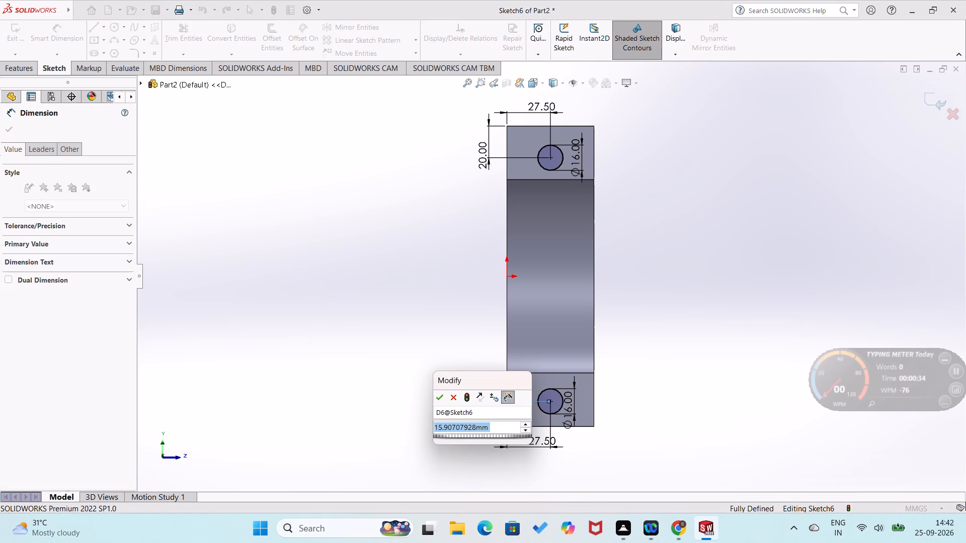
{"action": "type", "text": "20"}
{"action": "key", "text": "Return"}
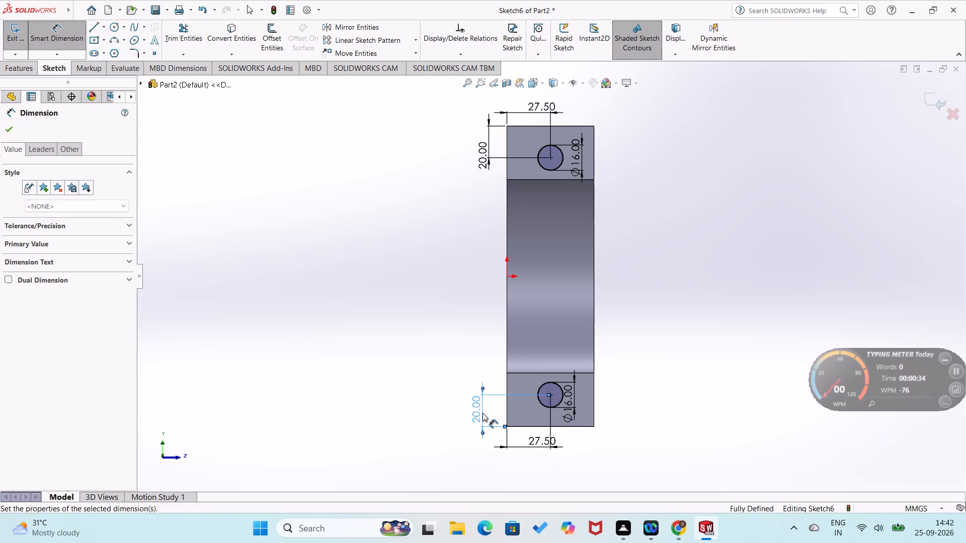
{"action": "left_click", "coordinate": [477, 304]}
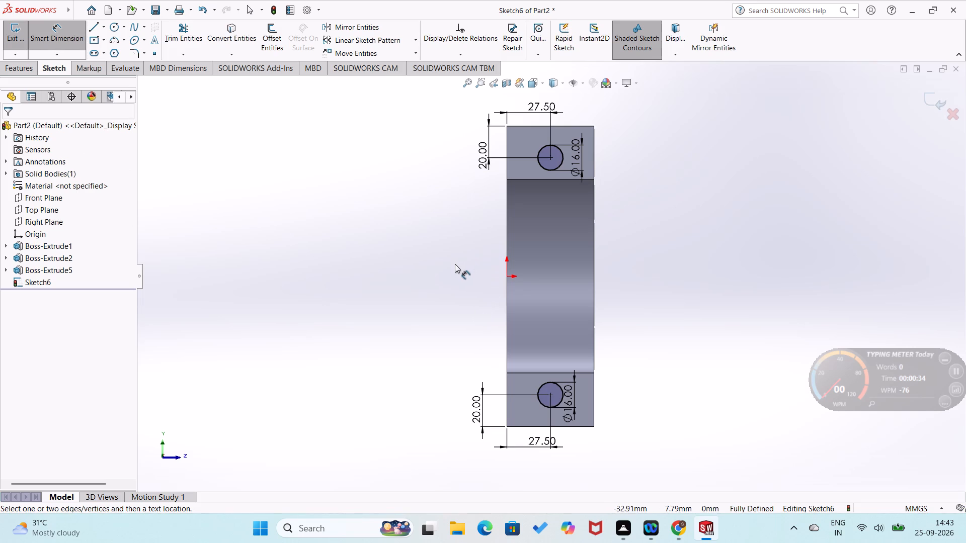
Cut-extrude the two circles blind 55 mm through the end blocks.
{"action": "middle_click_drag", "start_coordinate": [453, 264], "coordinate": [380, 284]}
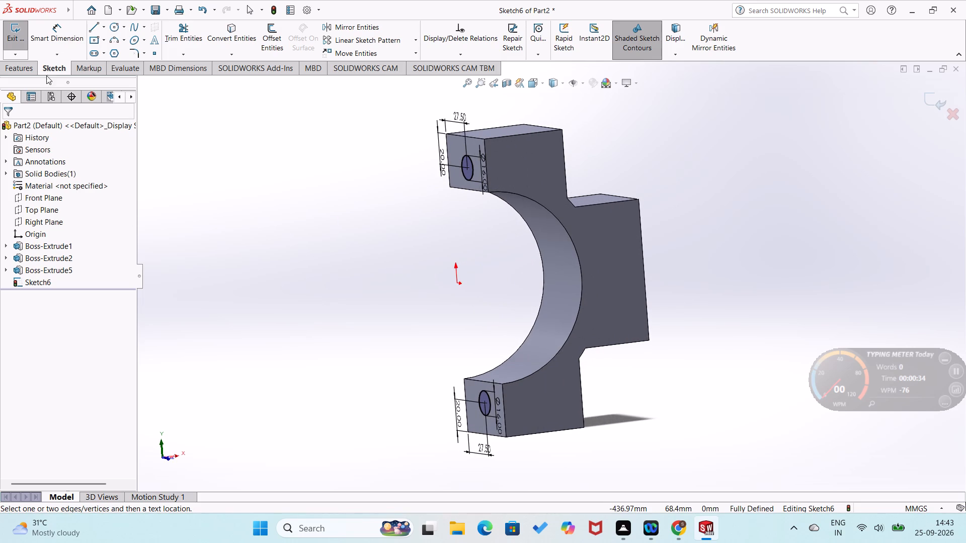
{"action": "left_click", "coordinate": [29, 64]}
{"action": "left_click", "coordinate": [179, 32]}
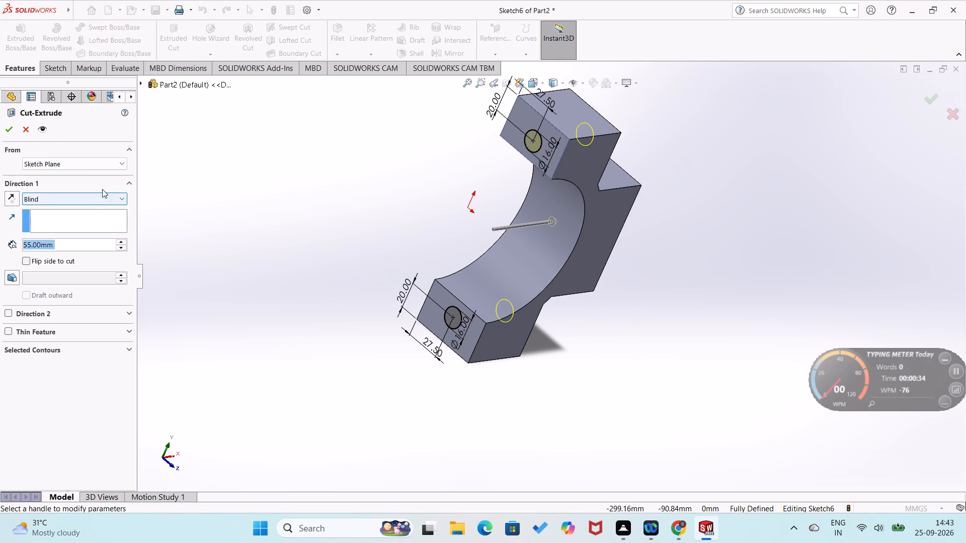
{"action": "left_click", "coordinate": [7, 132]}
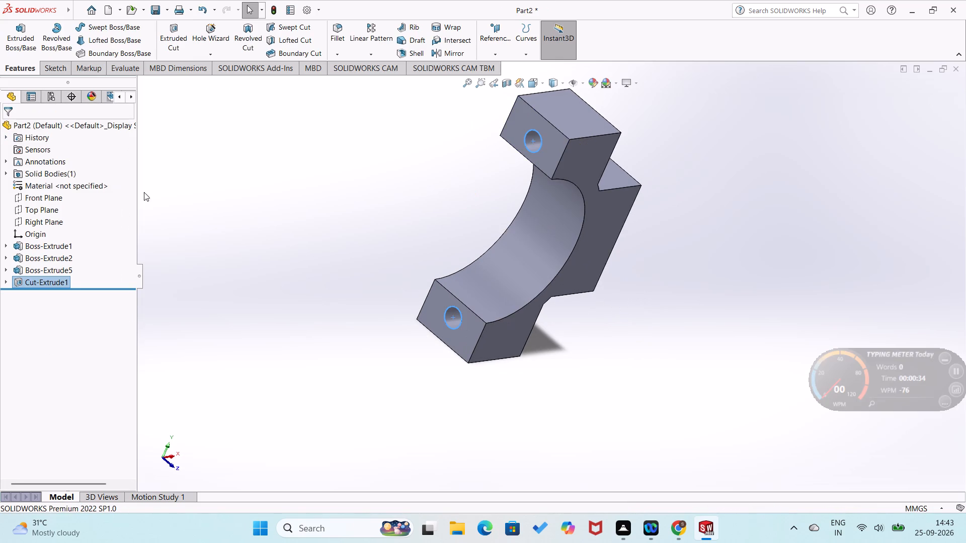
Start a sketch on the lower end block's flat face containing the hole.
{"action": "left_click_drag", "start_coordinate": [267, 262], "coordinate": [220, 278]}
{"action": "middle_click_drag", "start_coordinate": [309, 277], "coordinate": [194, 321]}
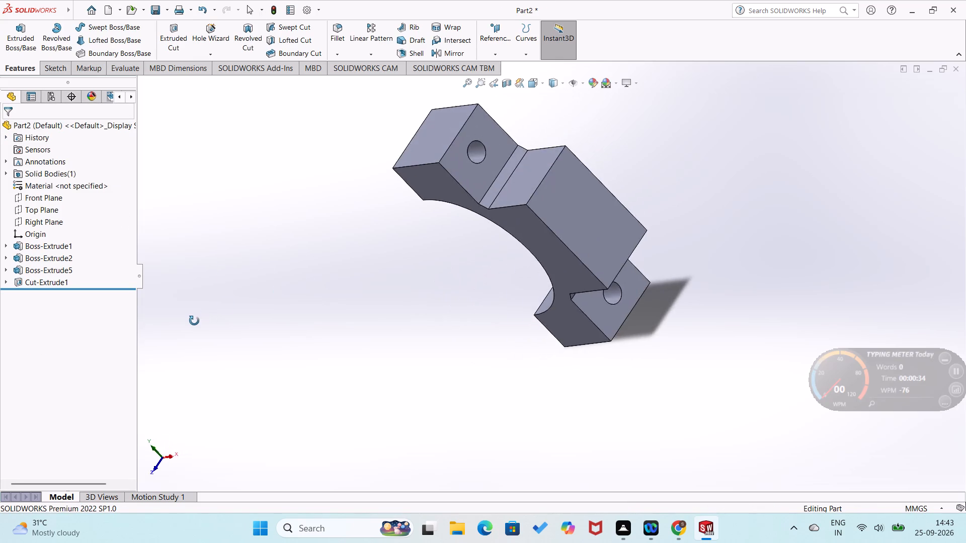
{"action": "middle_click_drag", "start_coordinate": [194, 321], "coordinate": [330, 297]}
{"action": "right_click", "coordinate": [459, 319]}
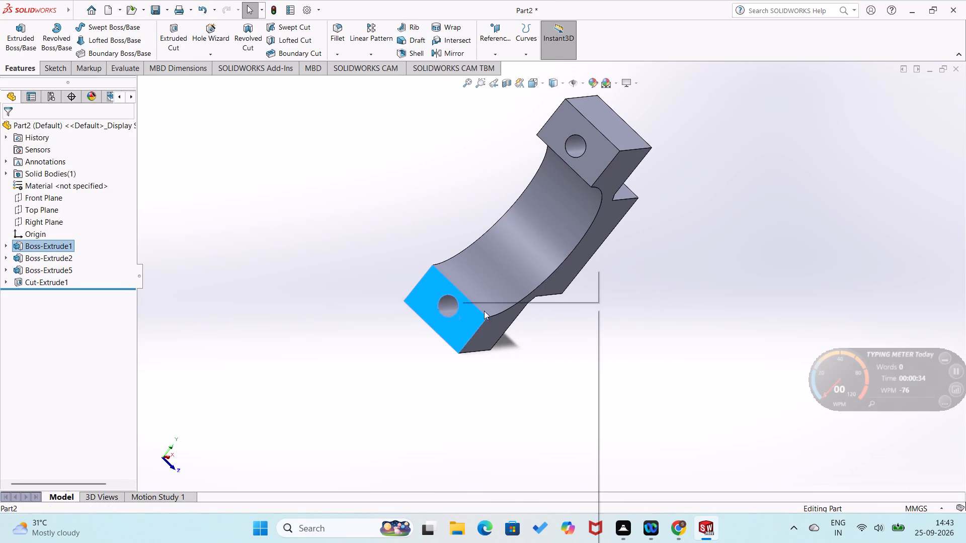
{"action": "left_click", "coordinate": [487, 294]}
{"action": "left_click", "coordinate": [376, 334]}
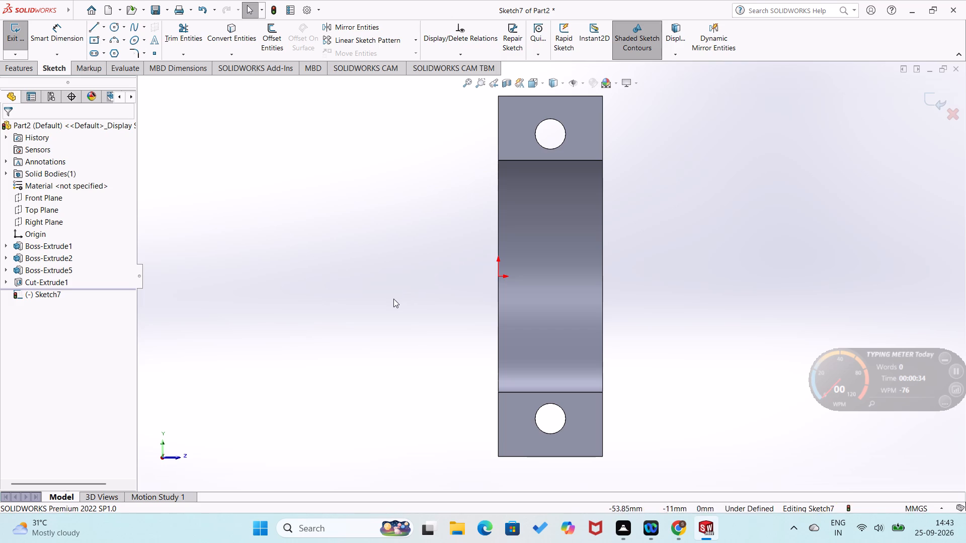
Draw a closed rectangle of lines about 22 mm wide and 122 mm tall between the inner edges of the two end blocks.
{"action": "right_click_drag", "start_coordinate": [388, 307], "coordinate": [278, 314]}
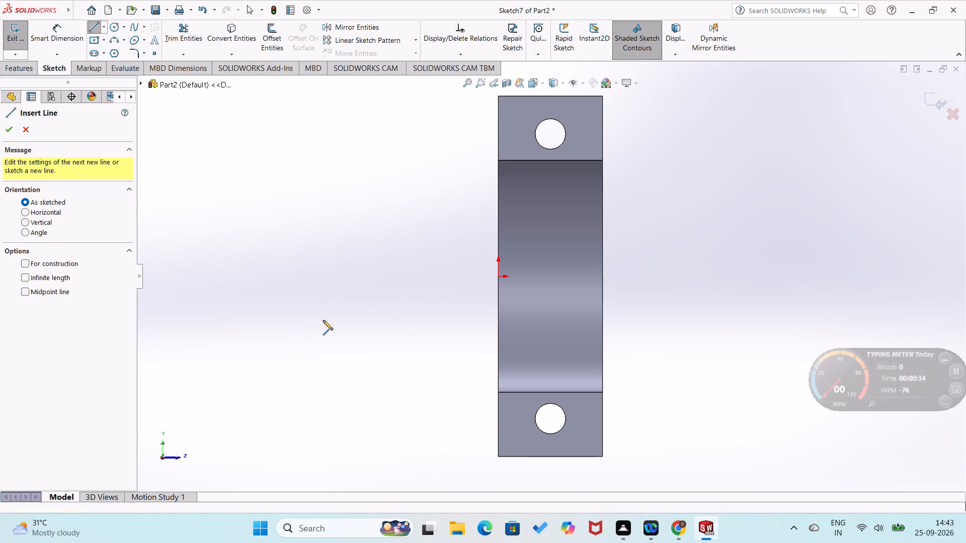
{"action": "left_click", "coordinate": [530, 393]}
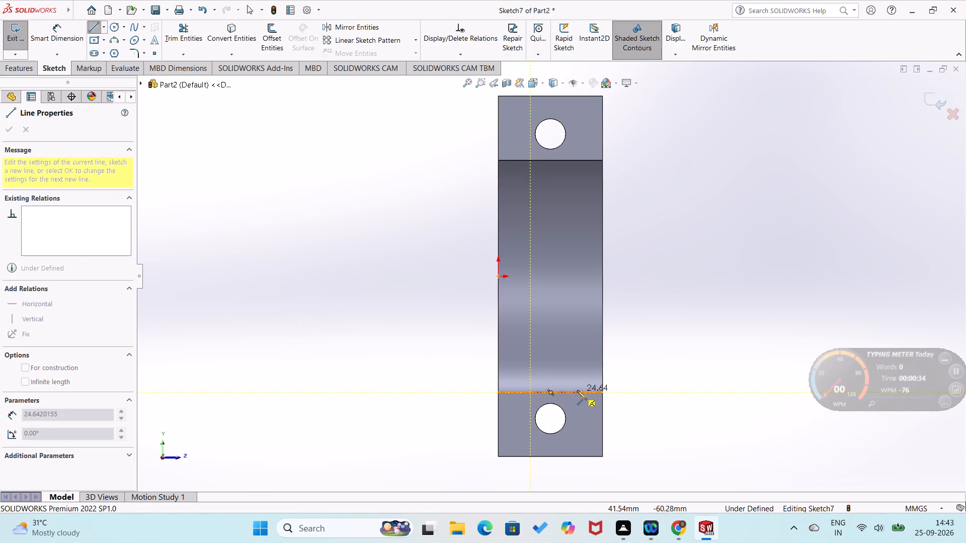
{"action": "left_click", "coordinate": [530, 160]}
{"action": "left_click", "coordinate": [573, 161]}
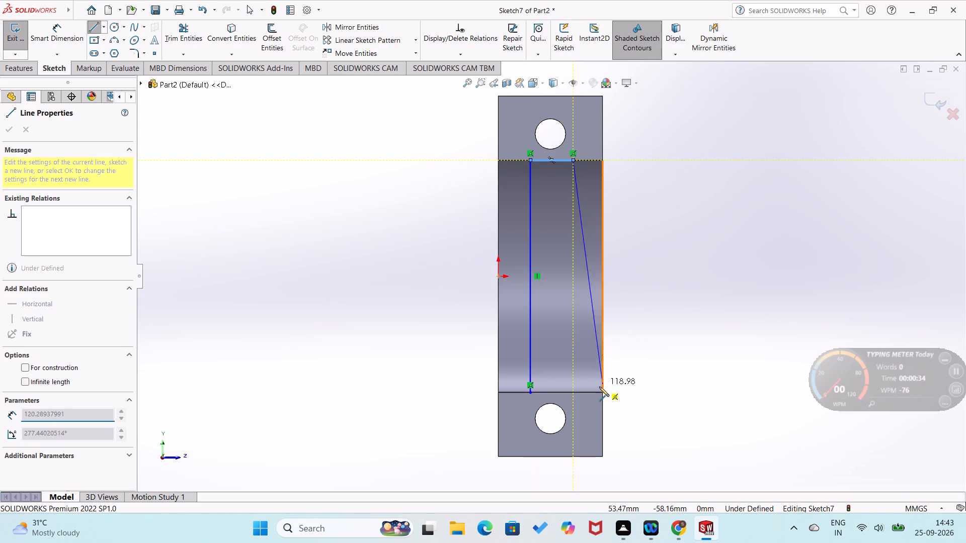
{"action": "left_click", "coordinate": [573, 393]}
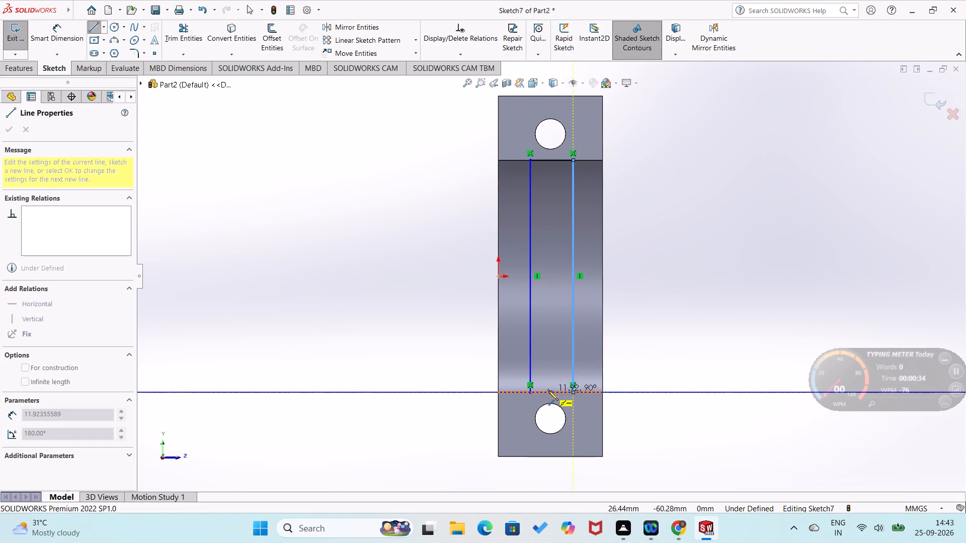
{"action": "left_click", "coordinate": [548, 391]}
{"action": "left_click", "coordinate": [529, 393]}
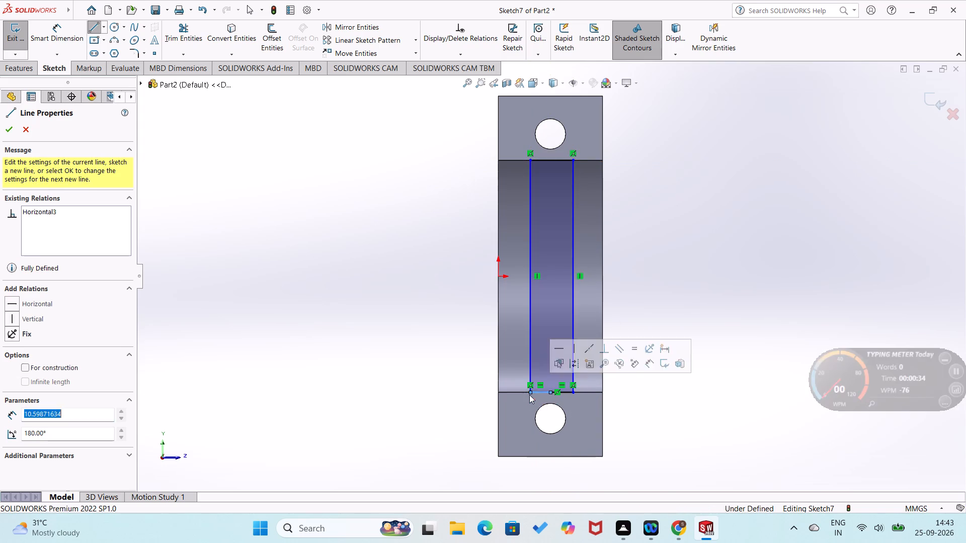
Undo all the rectangle's lines across the ring opening and exit the empty sketch.
{"action": "right_click_drag", "start_coordinate": [492, 421], "coordinate": [493, 294]}
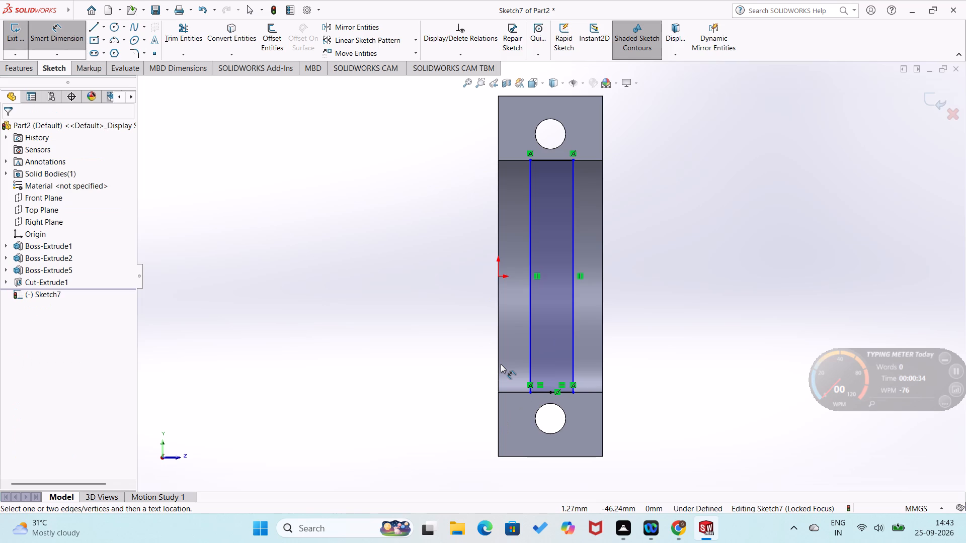
{"action": "middle_click_drag", "start_coordinate": [499, 370], "coordinate": [446, 385]}
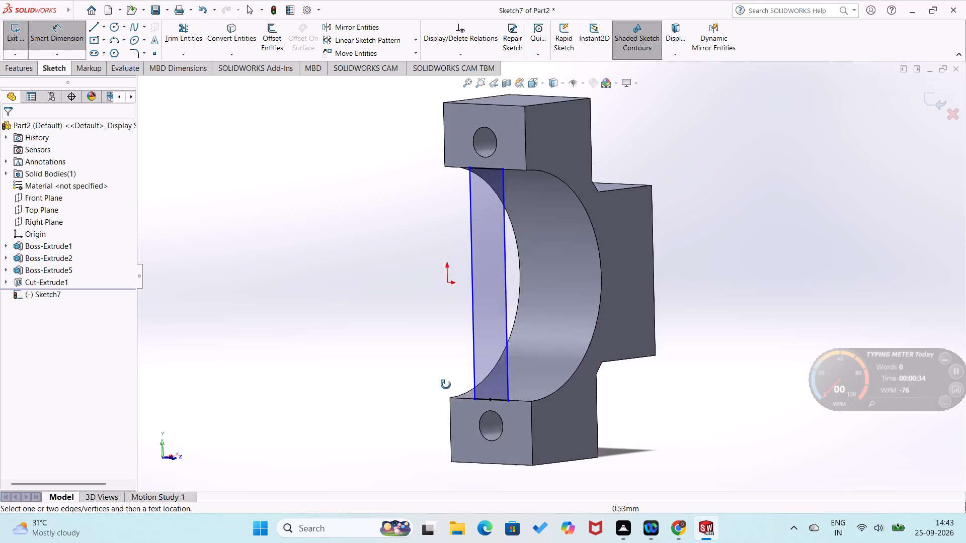
{"action": "middle_click_drag", "start_coordinate": [446, 385], "coordinate": [489, 369]}
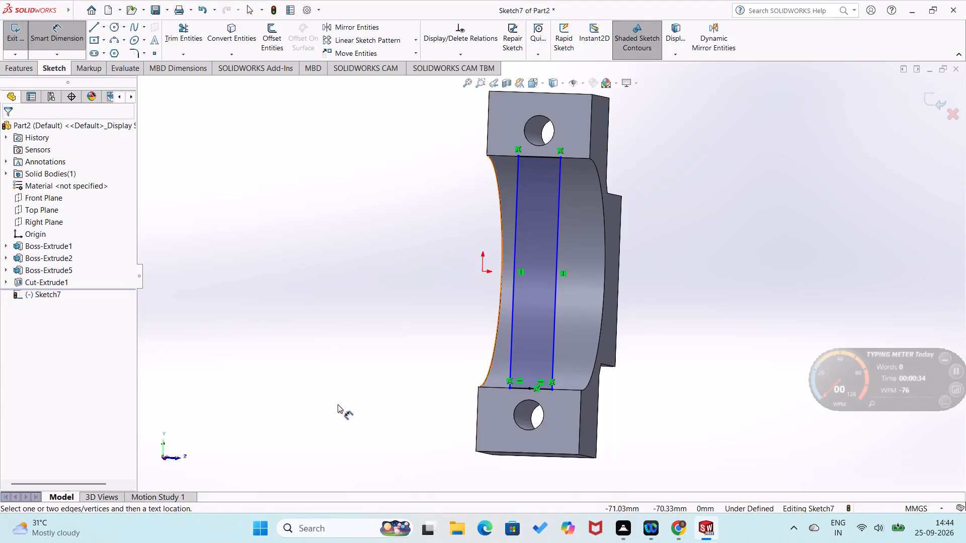
{"action": "middle_click_drag", "start_coordinate": [339, 404], "coordinate": [298, 425]}
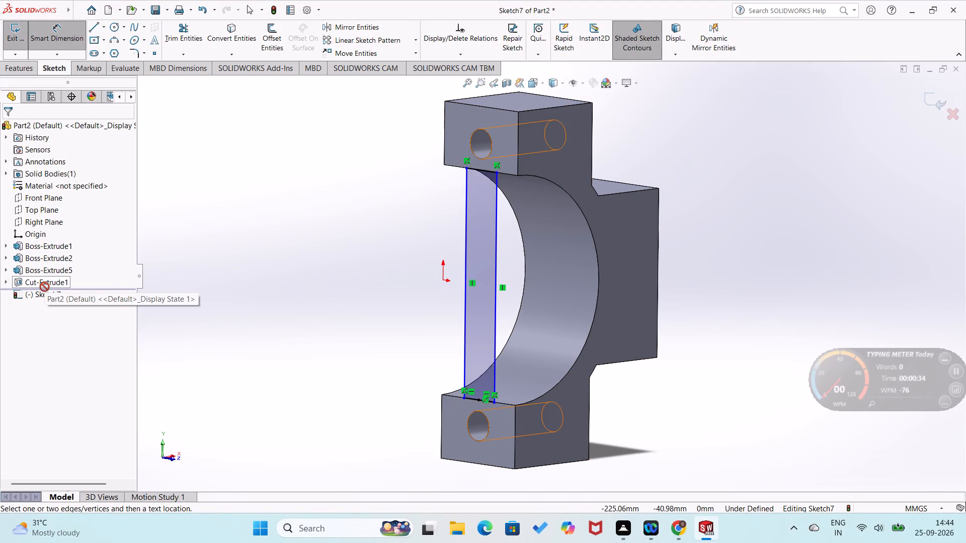
{"action": "key", "text": "ctrl+z"}
{"action": "key", "text": "ctrl+z"}
{"action": "key", "text": "ctrl+z"}
{"action": "key", "text": "ctrl+z"}
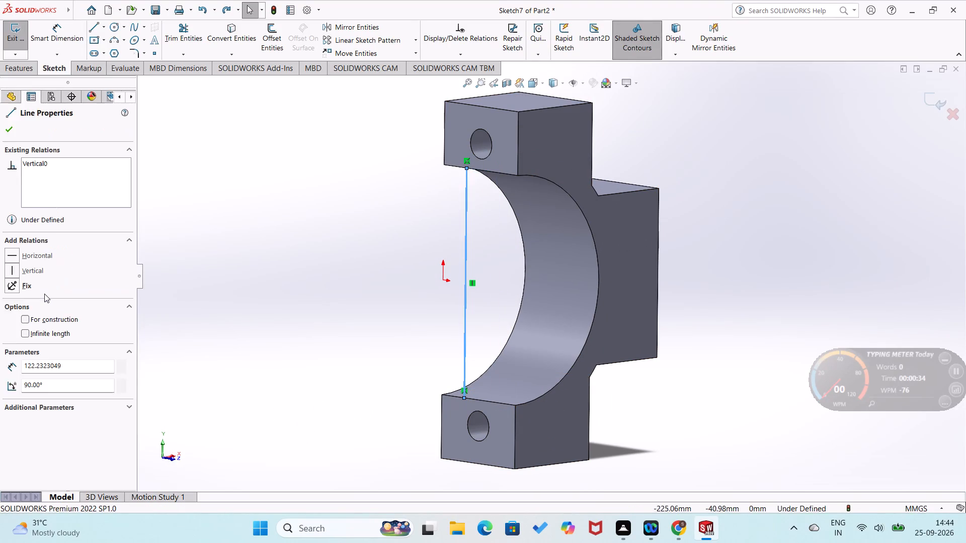
{"action": "key", "text": "ctrl+z"}
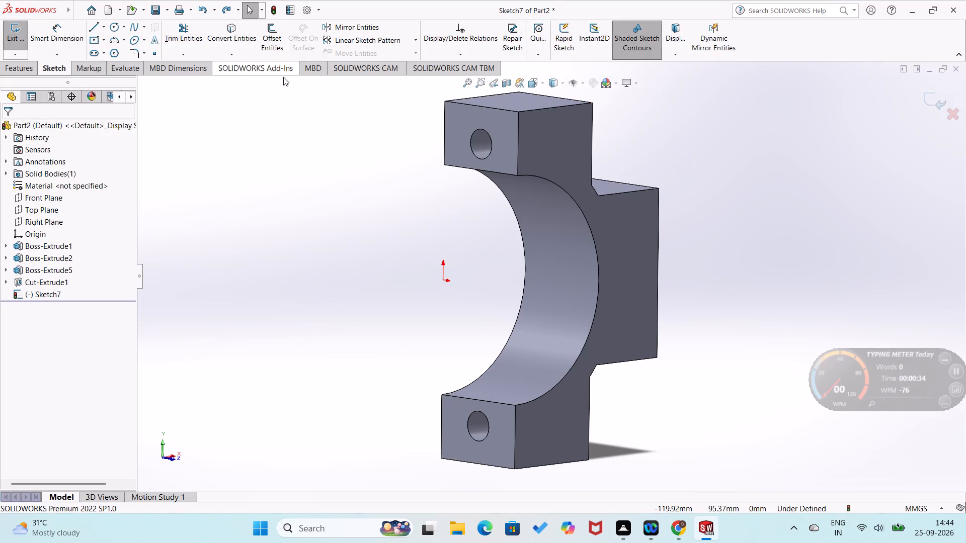
{"action": "left_click", "coordinate": [22, 69]}
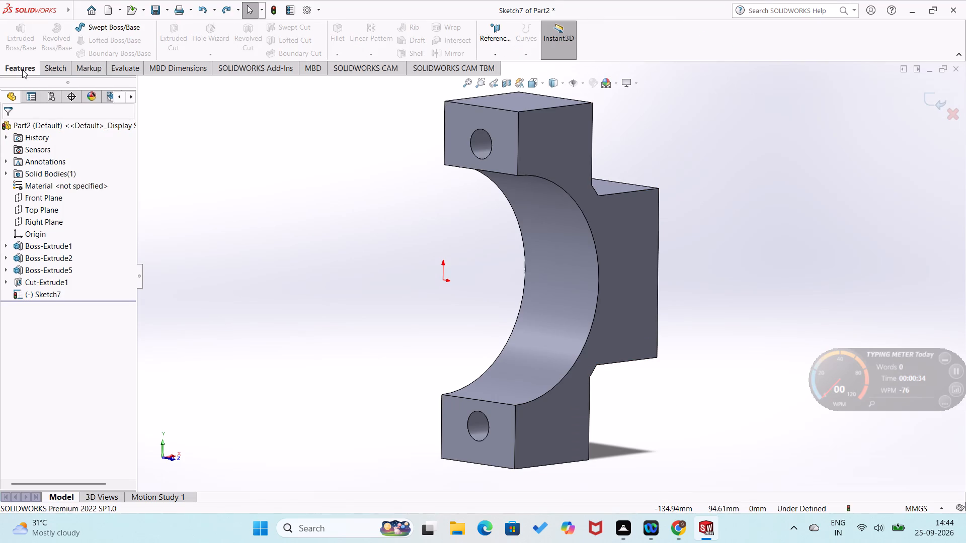
{"action": "left_click", "coordinate": [59, 63]}
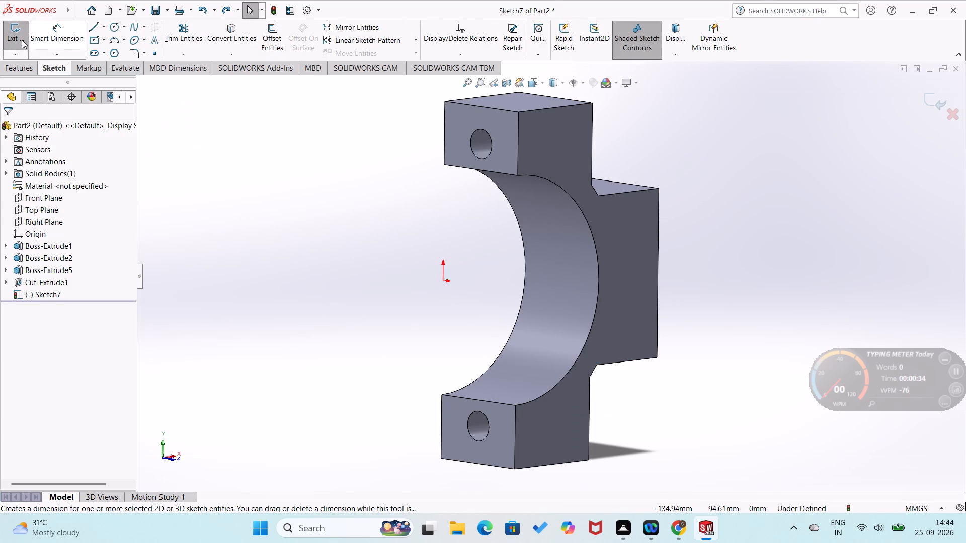
{"action": "left_click", "coordinate": [22, 40]}
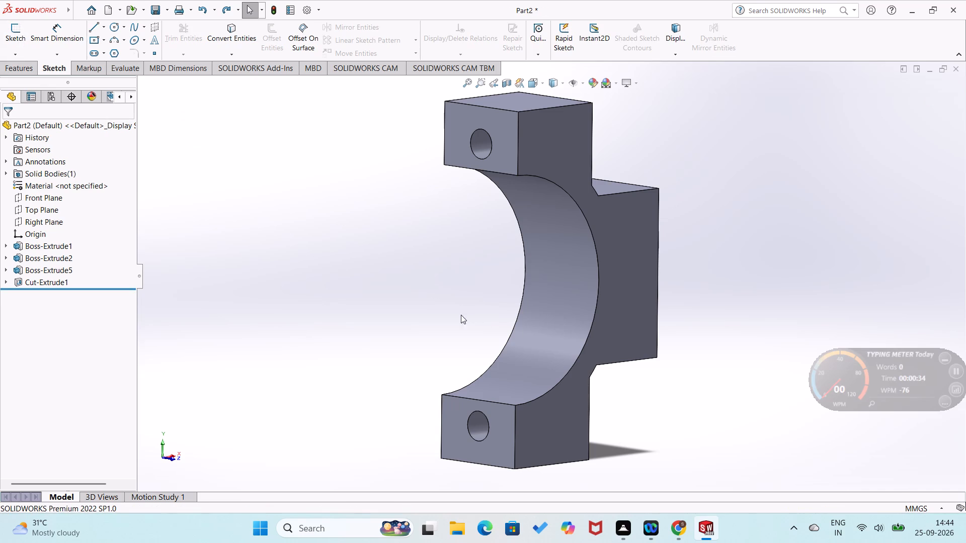
Create a reference plane offset 7 mm inward from the C-shaped side face, with the offset flipped into the body.
{"action": "left_click", "coordinate": [5, 68]}
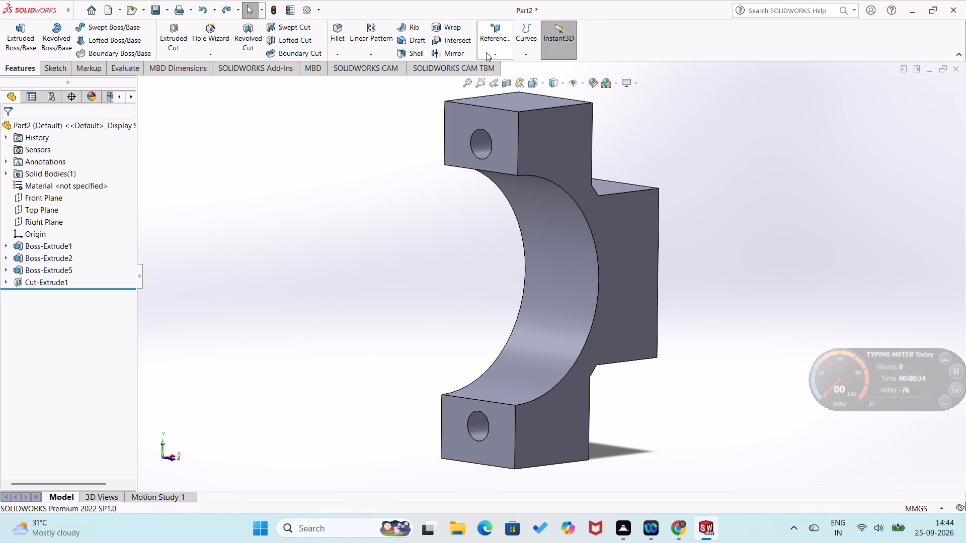
{"action": "left_click", "coordinate": [487, 52]}
{"action": "left_click", "coordinate": [495, 62]}
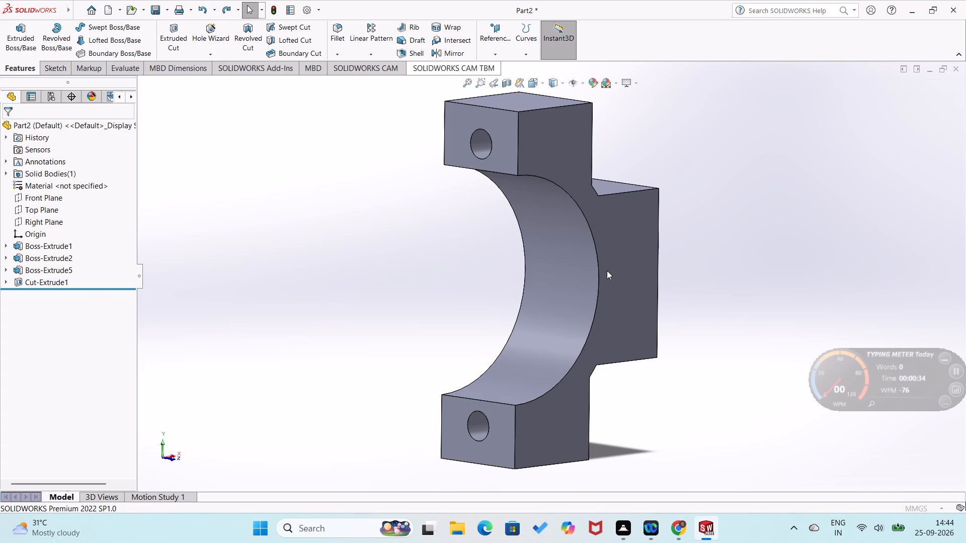
{"action": "left_click", "coordinate": [615, 286]}
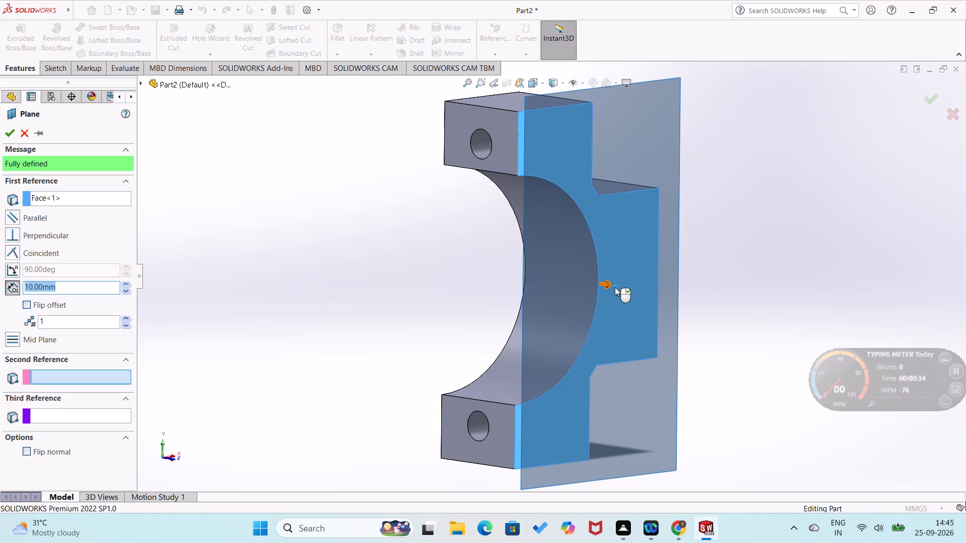
{"action": "key", "text": "7"}
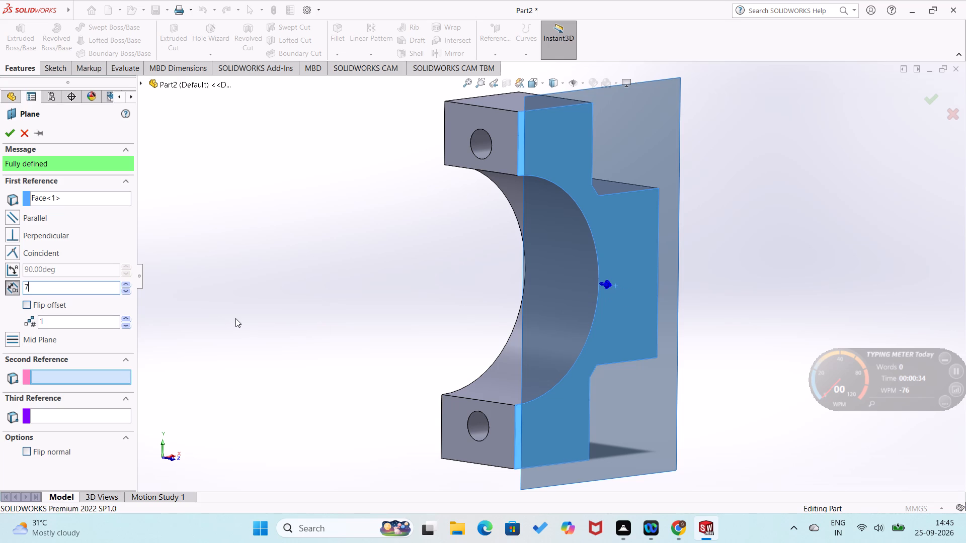
{"action": "key", "text": "Return"}
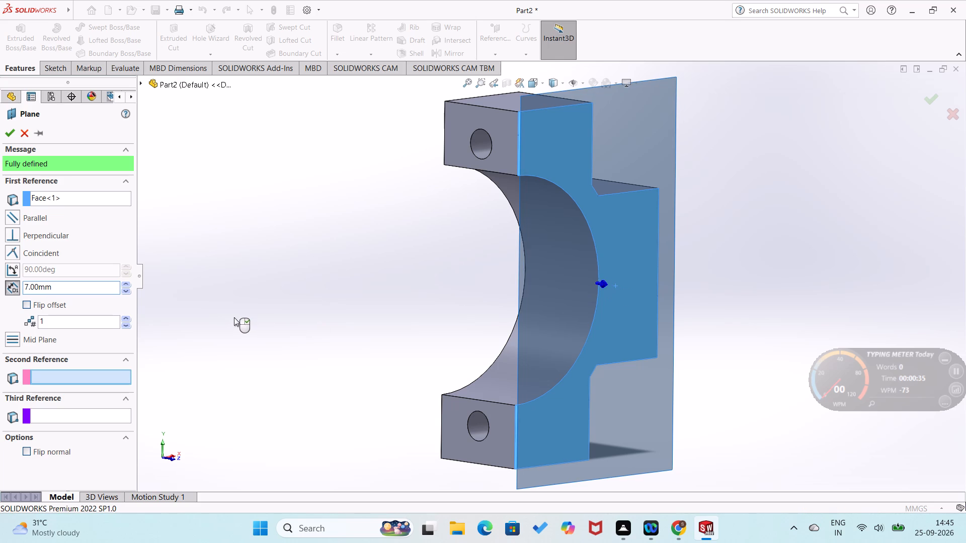
{"action": "left_click", "coordinate": [26, 307]}
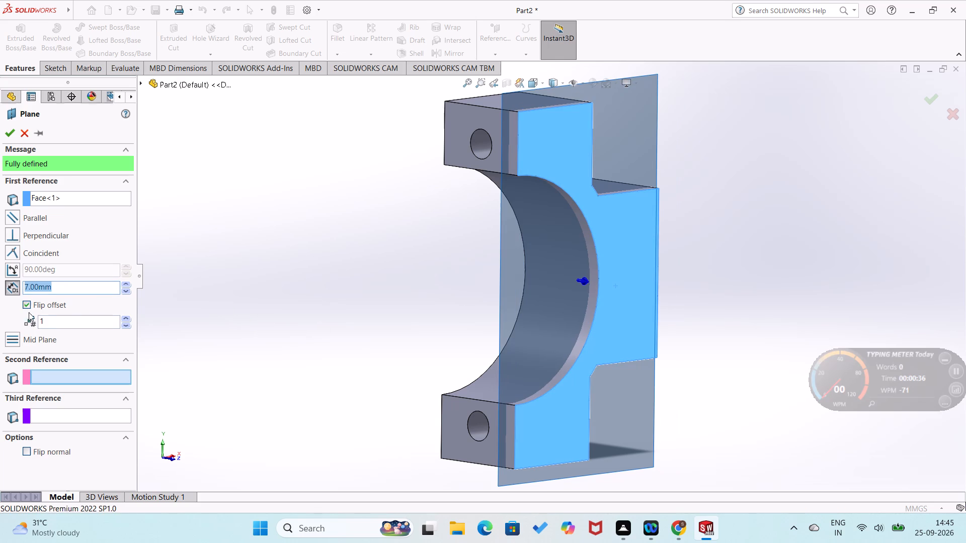
{"action": "left_click", "coordinate": [15, 134]}
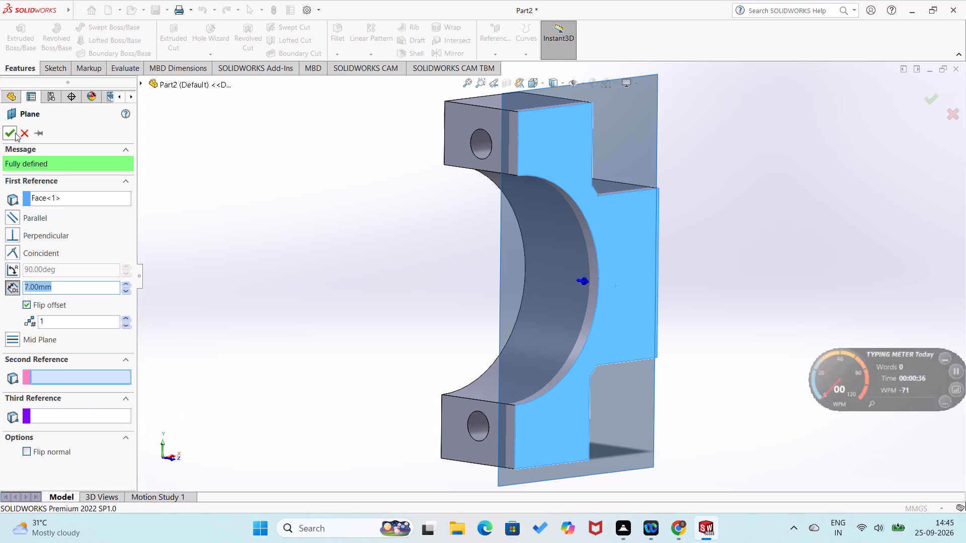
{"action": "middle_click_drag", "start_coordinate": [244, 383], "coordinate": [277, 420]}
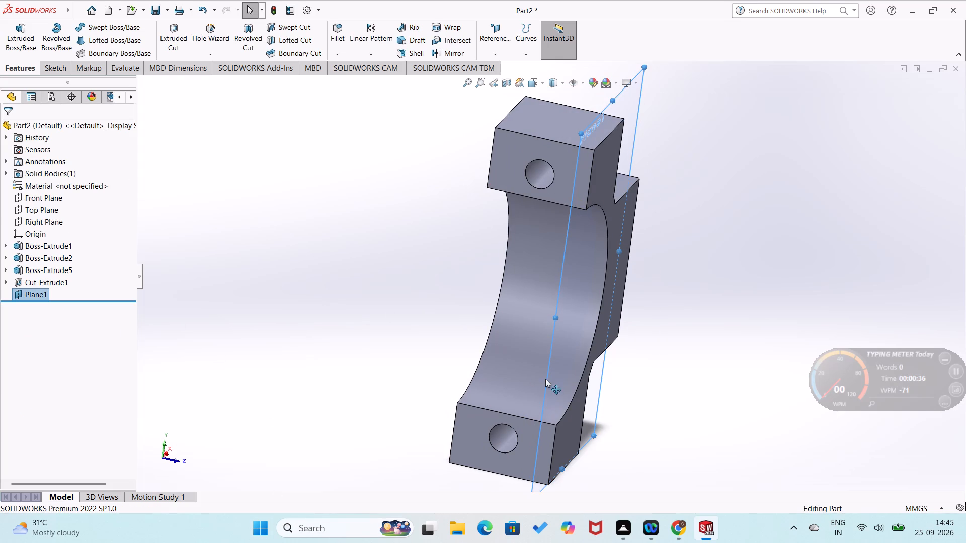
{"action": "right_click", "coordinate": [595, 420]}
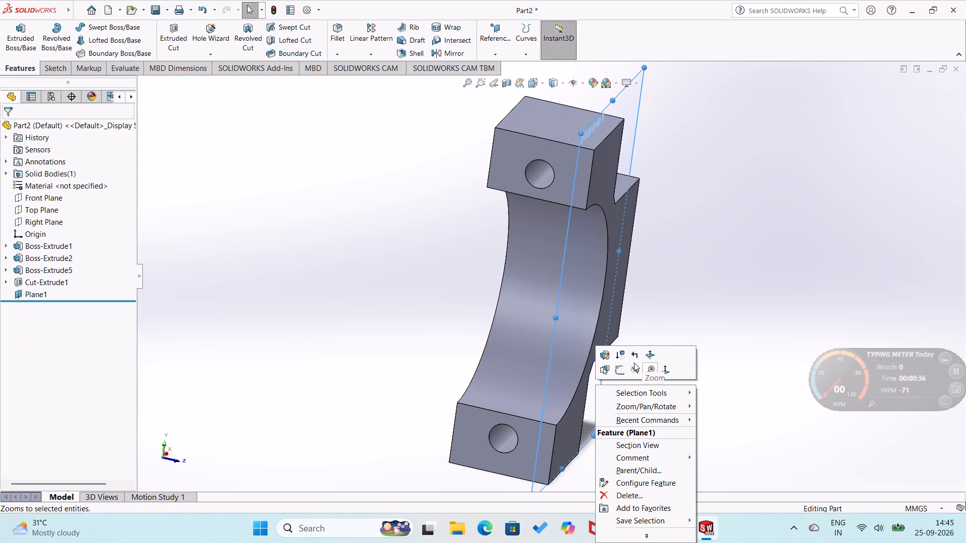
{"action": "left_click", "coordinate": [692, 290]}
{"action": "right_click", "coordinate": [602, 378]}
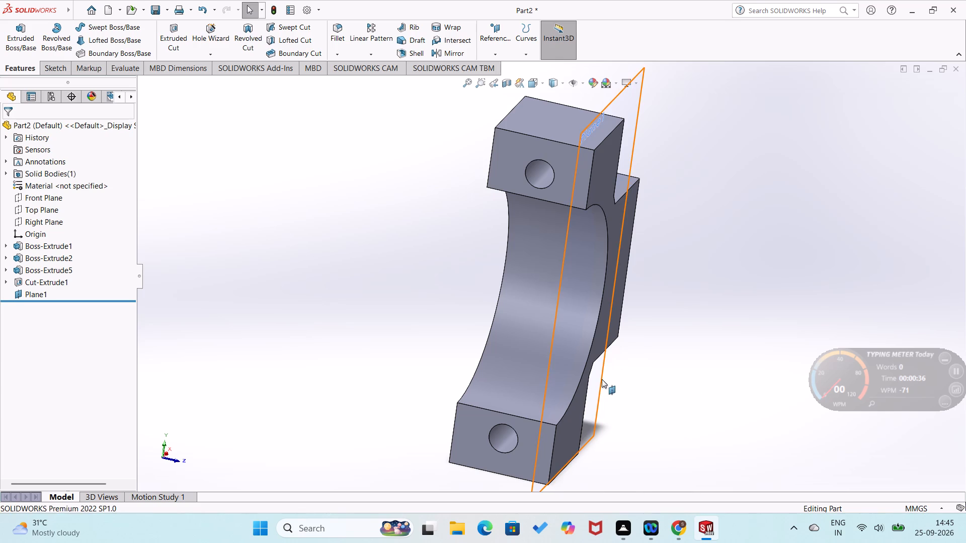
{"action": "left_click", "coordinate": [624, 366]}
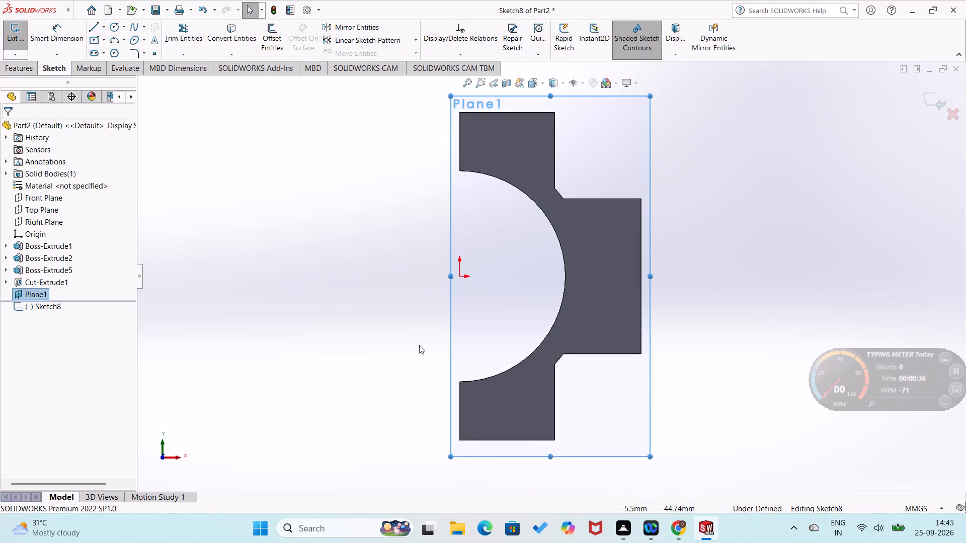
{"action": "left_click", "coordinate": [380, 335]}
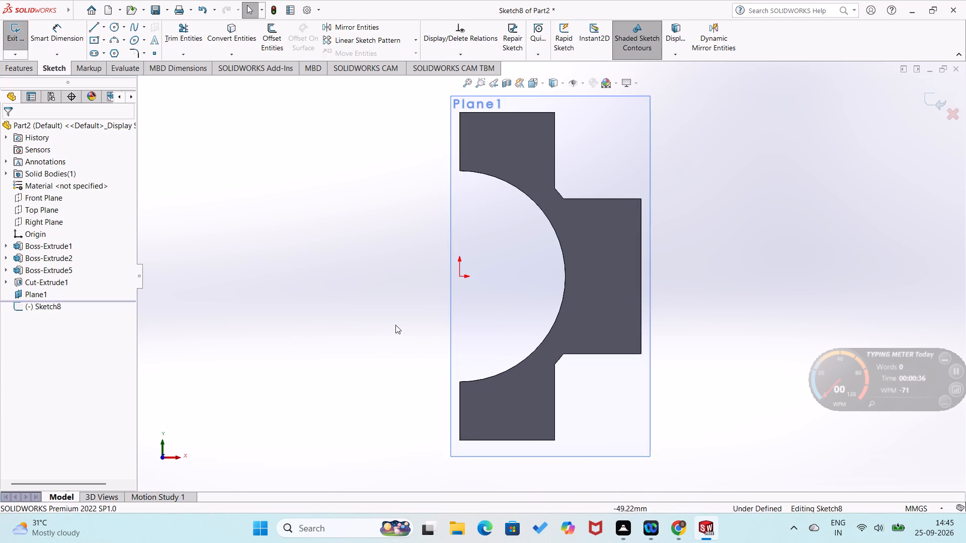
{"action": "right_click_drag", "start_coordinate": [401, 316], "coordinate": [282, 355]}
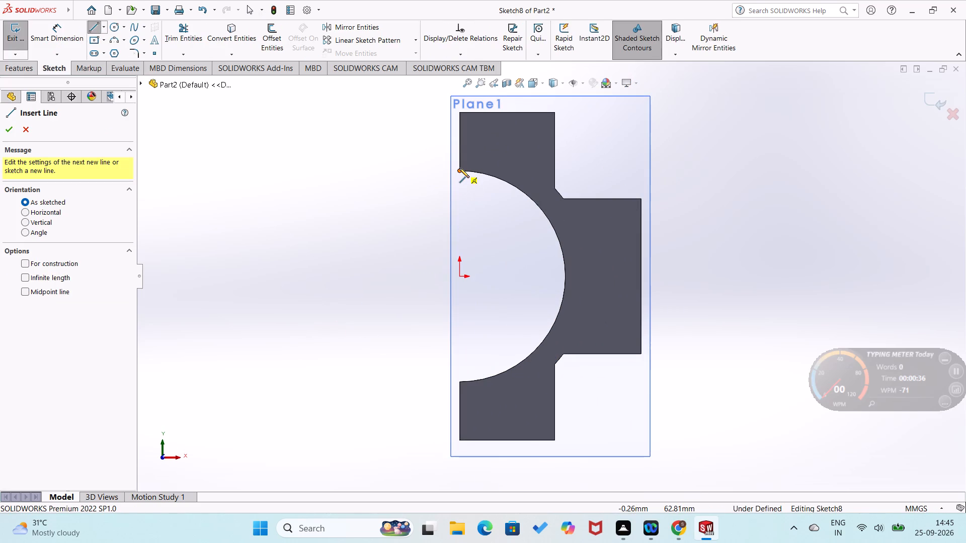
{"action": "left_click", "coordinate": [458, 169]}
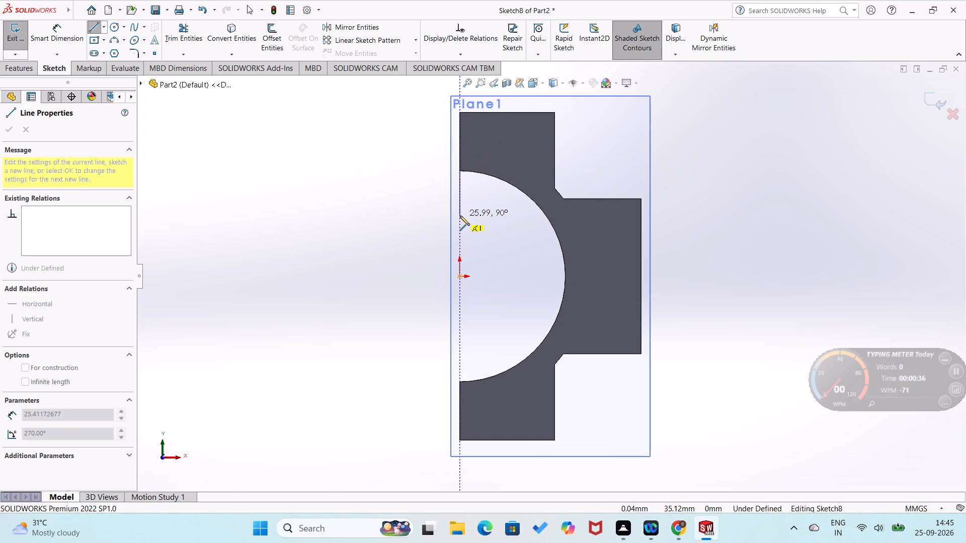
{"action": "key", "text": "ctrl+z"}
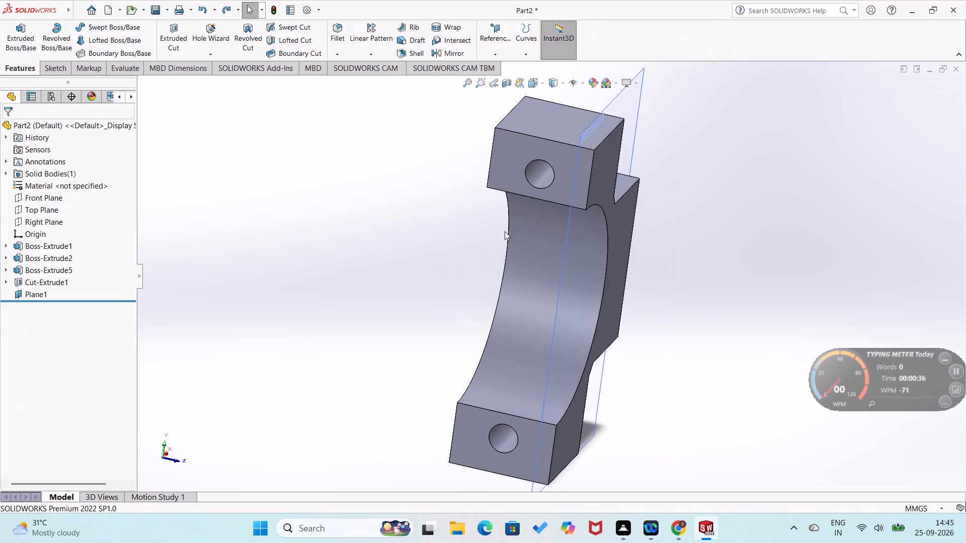
On the offset plane, sketch a vertical line about 34 mm long along the upper end block's flat face, ending at the bore corner.
{"action": "right_click", "coordinate": [597, 403]}
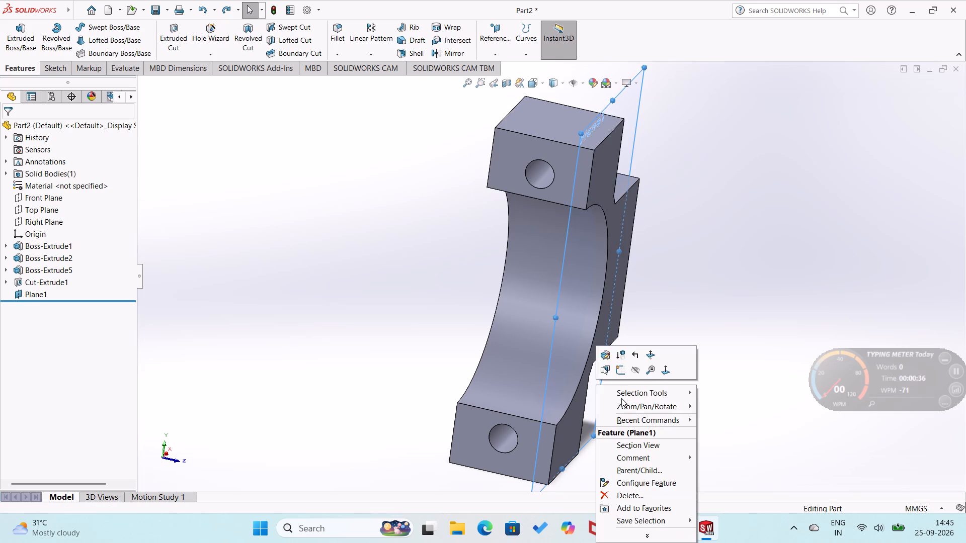
{"action": "left_click", "coordinate": [625, 376]}
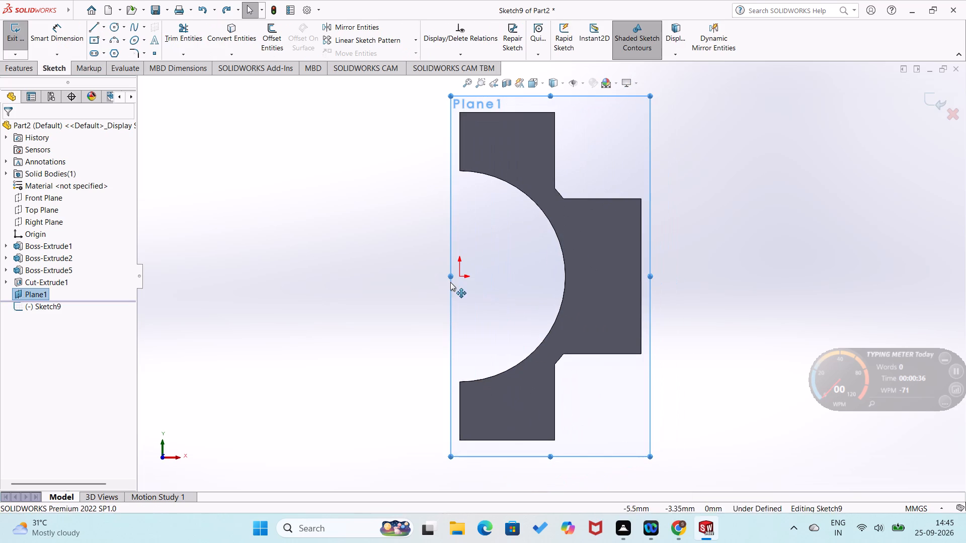
{"action": "right_click_drag", "start_coordinate": [415, 149], "coordinate": [345, 176]}
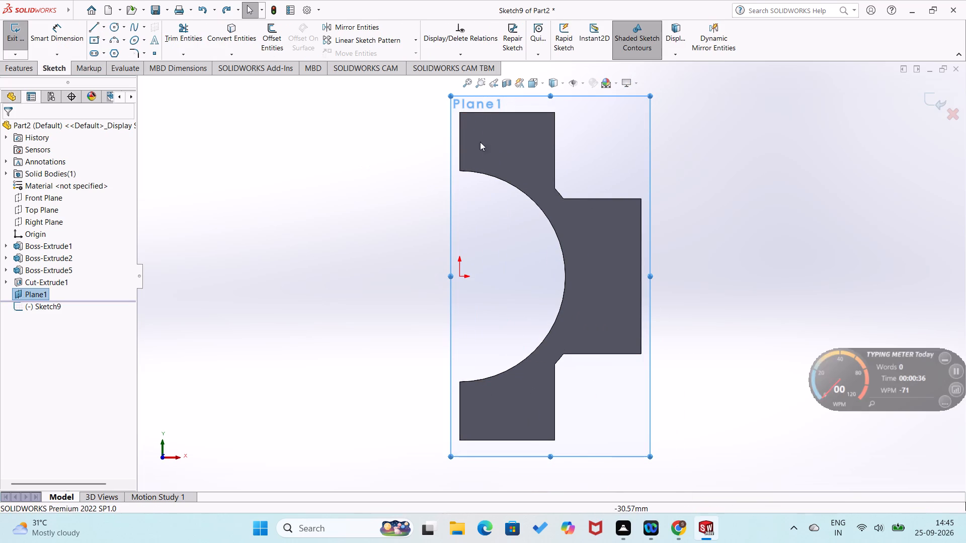
{"action": "left_click", "coordinate": [460, 112]}
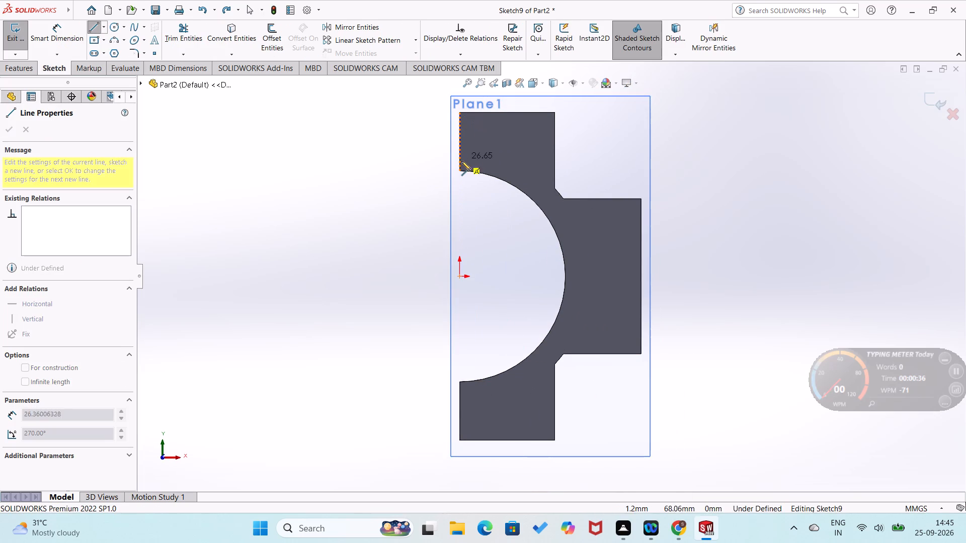
{"action": "left_click", "coordinate": [458, 172]}
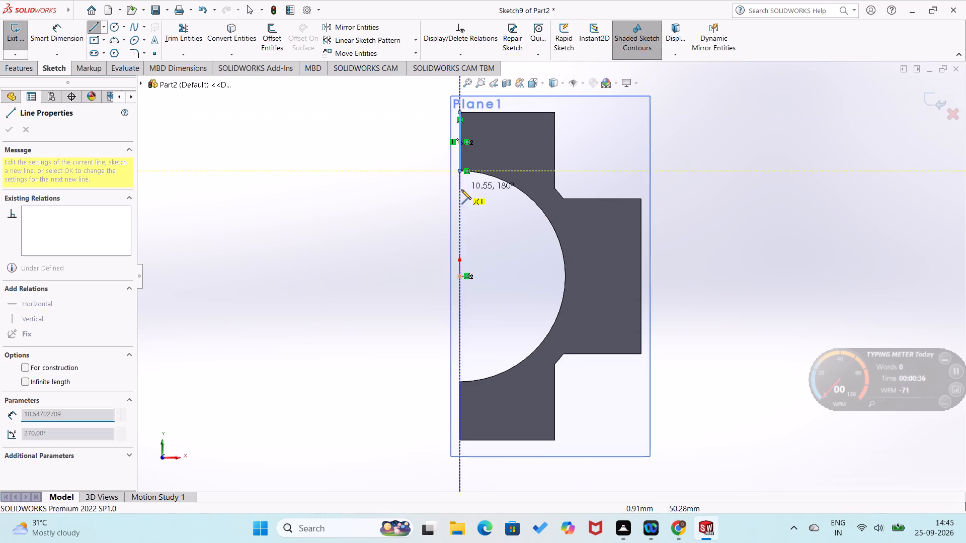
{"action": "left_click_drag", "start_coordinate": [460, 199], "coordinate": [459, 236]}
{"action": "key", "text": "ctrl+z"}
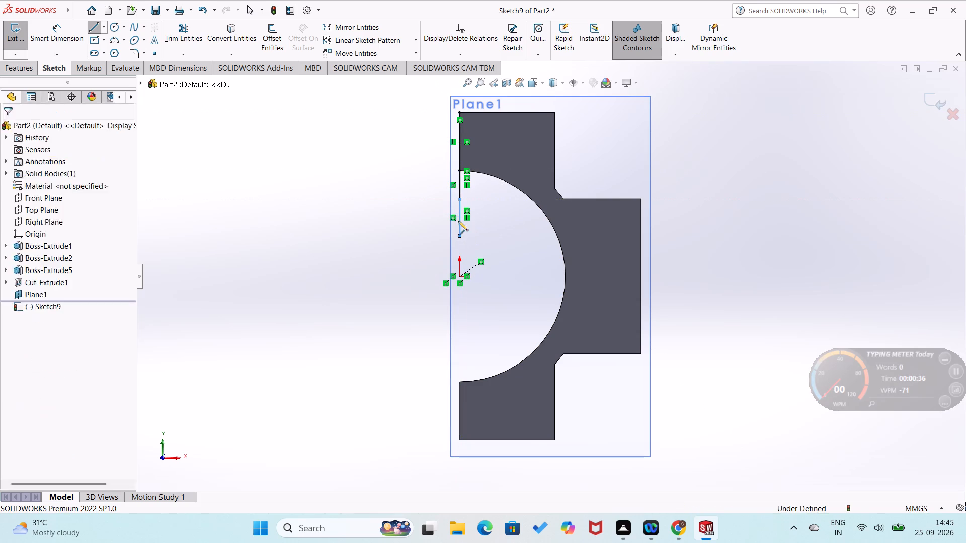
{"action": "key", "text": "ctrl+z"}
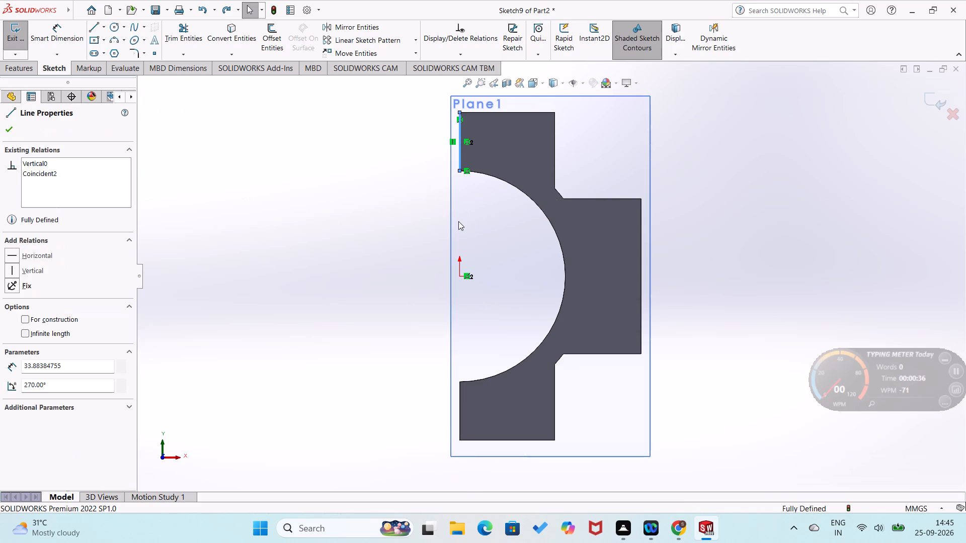
Sketch a 180° arc of about 61 mm radius along the bore, from the line's lower end to the lower end block's inner corner.
{"action": "right_click_drag", "start_coordinate": [427, 245], "coordinate": [279, 286]}
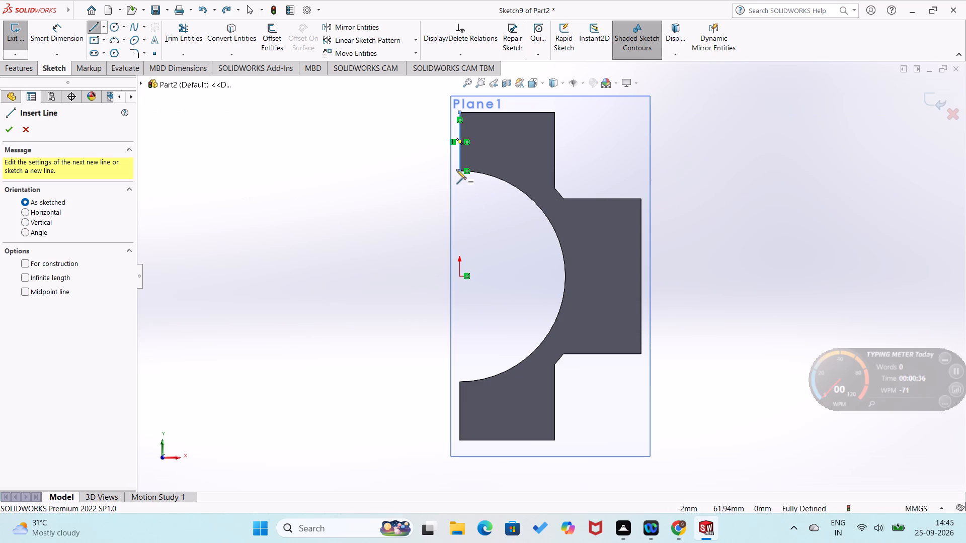
{"action": "left_click_drag", "start_coordinate": [459, 169], "coordinate": [460, 175]}
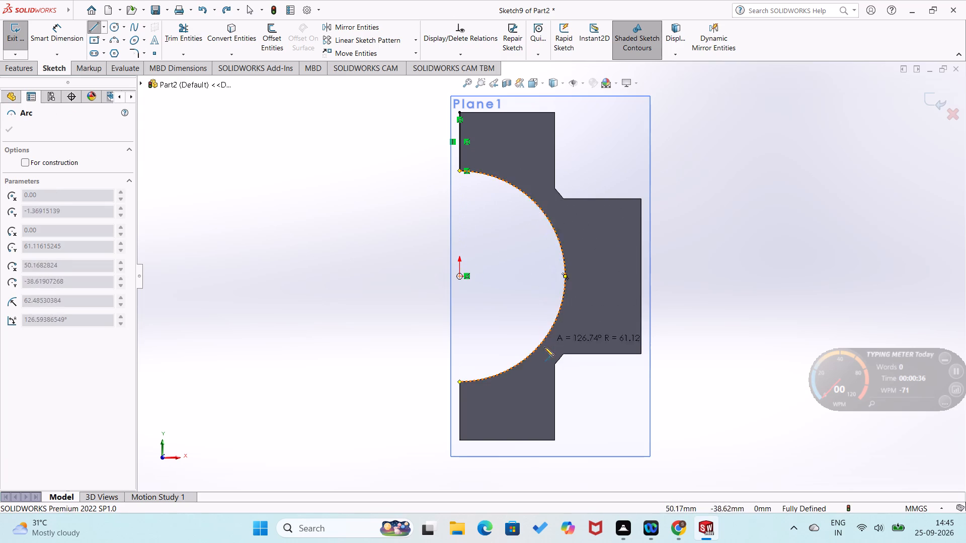
{"action": "left_click", "coordinate": [460, 382]}
{"action": "right_click_drag", "start_coordinate": [413, 372], "coordinate": [444, 248]}
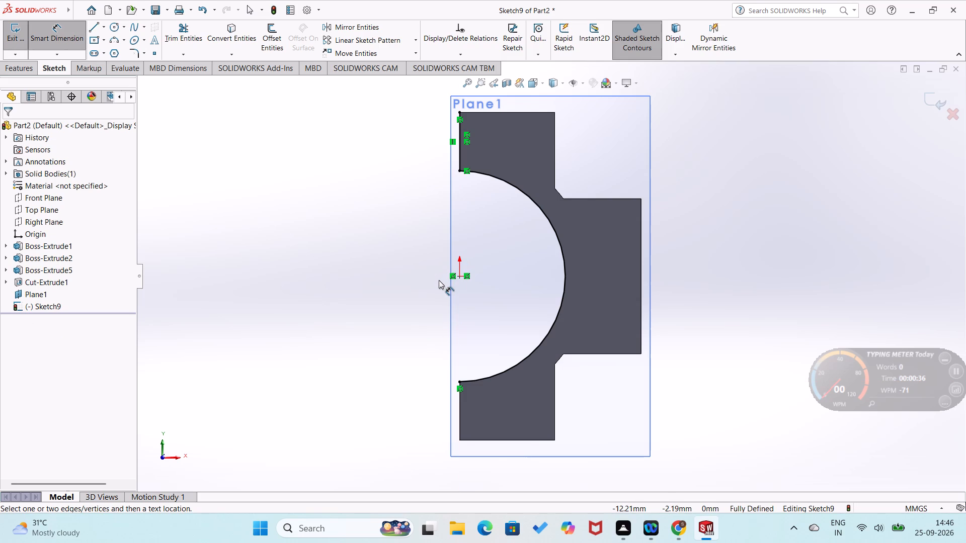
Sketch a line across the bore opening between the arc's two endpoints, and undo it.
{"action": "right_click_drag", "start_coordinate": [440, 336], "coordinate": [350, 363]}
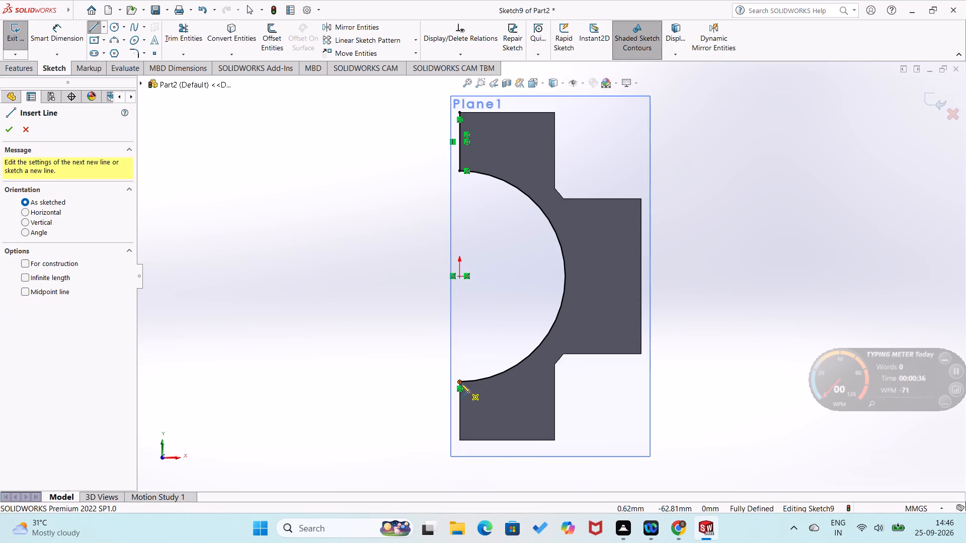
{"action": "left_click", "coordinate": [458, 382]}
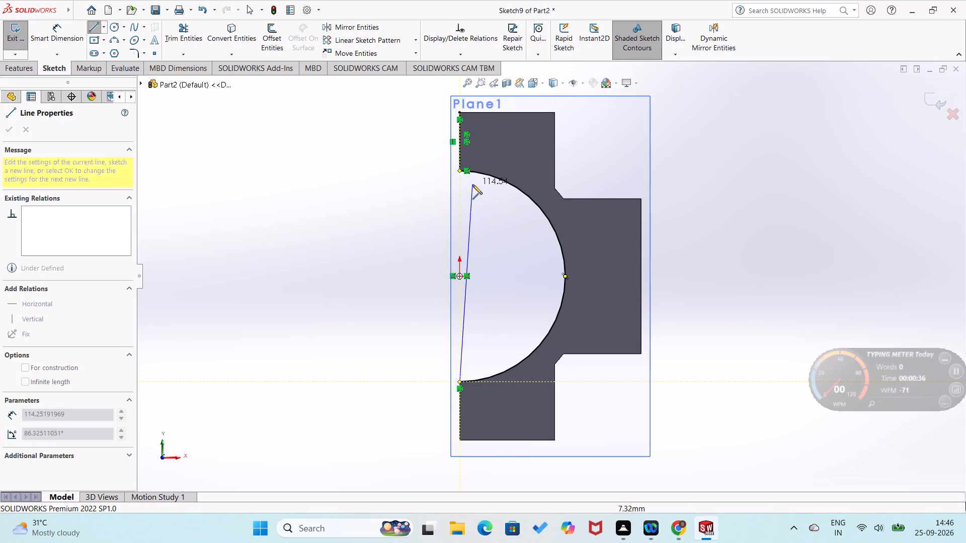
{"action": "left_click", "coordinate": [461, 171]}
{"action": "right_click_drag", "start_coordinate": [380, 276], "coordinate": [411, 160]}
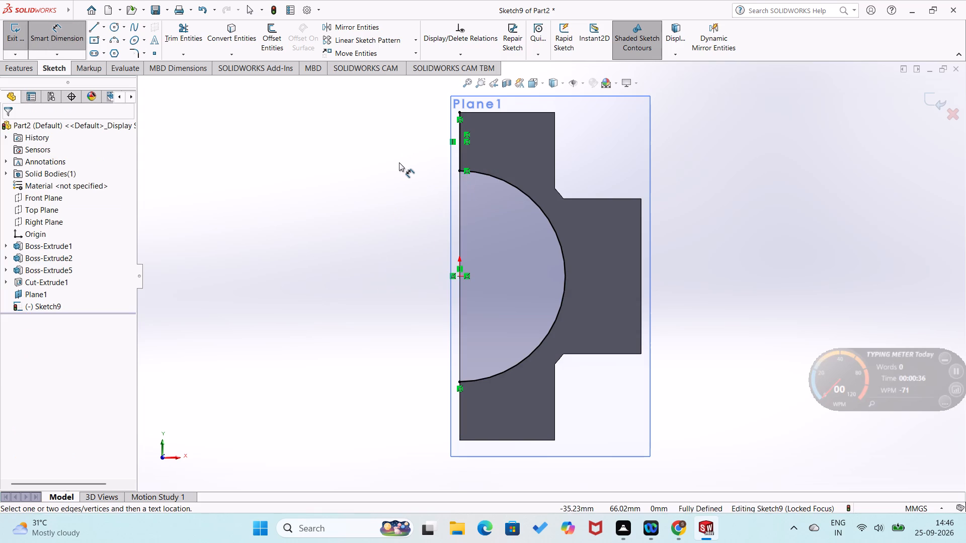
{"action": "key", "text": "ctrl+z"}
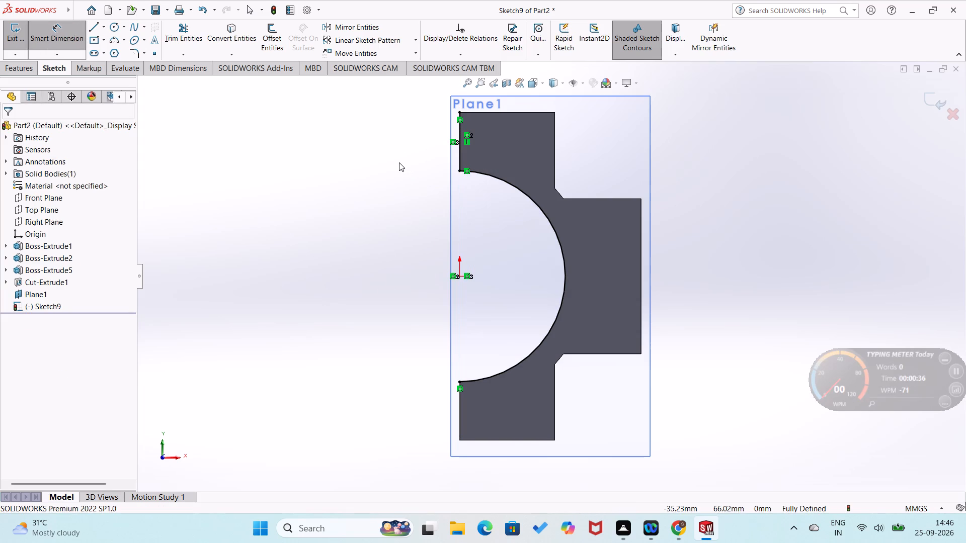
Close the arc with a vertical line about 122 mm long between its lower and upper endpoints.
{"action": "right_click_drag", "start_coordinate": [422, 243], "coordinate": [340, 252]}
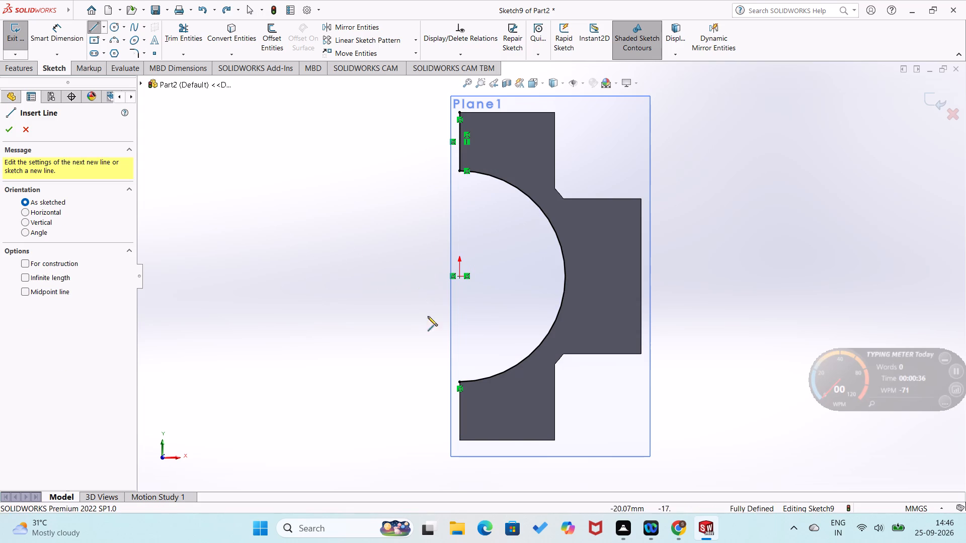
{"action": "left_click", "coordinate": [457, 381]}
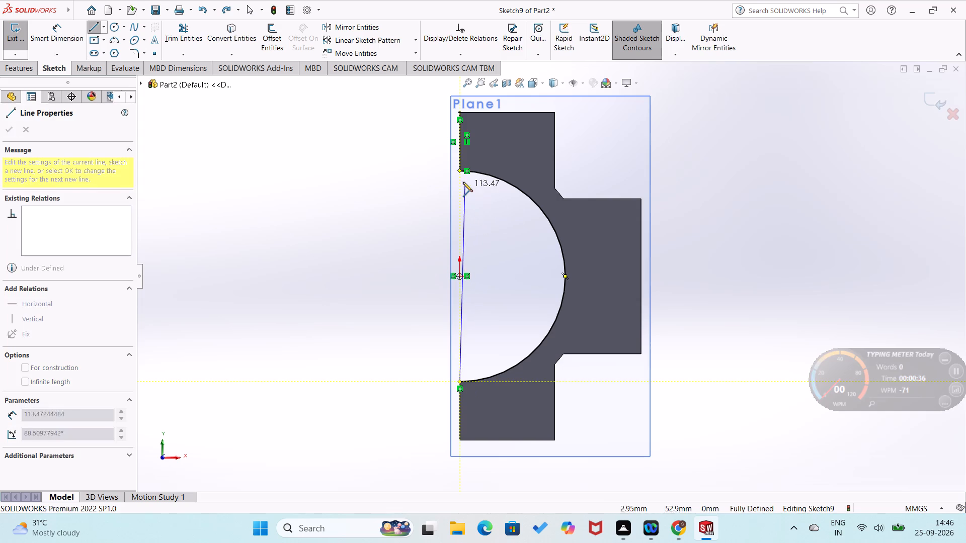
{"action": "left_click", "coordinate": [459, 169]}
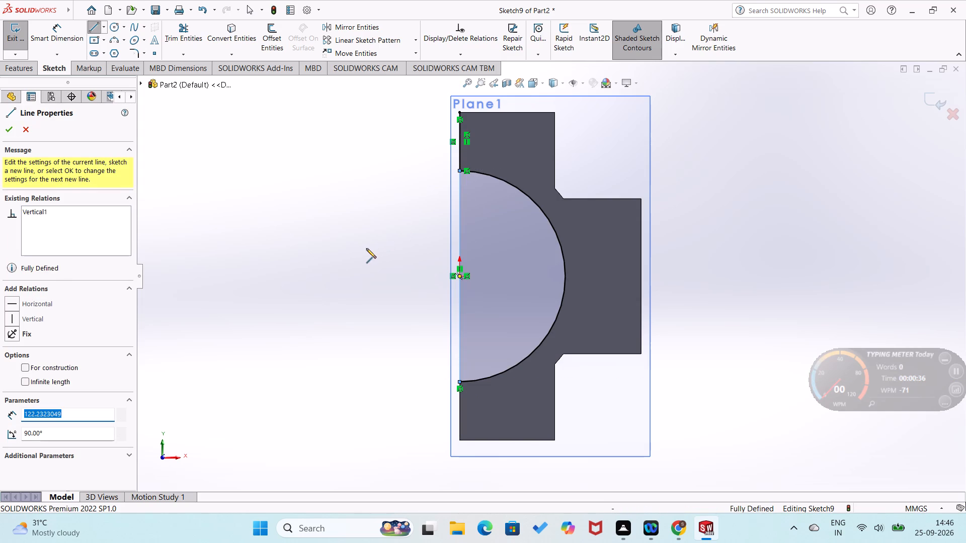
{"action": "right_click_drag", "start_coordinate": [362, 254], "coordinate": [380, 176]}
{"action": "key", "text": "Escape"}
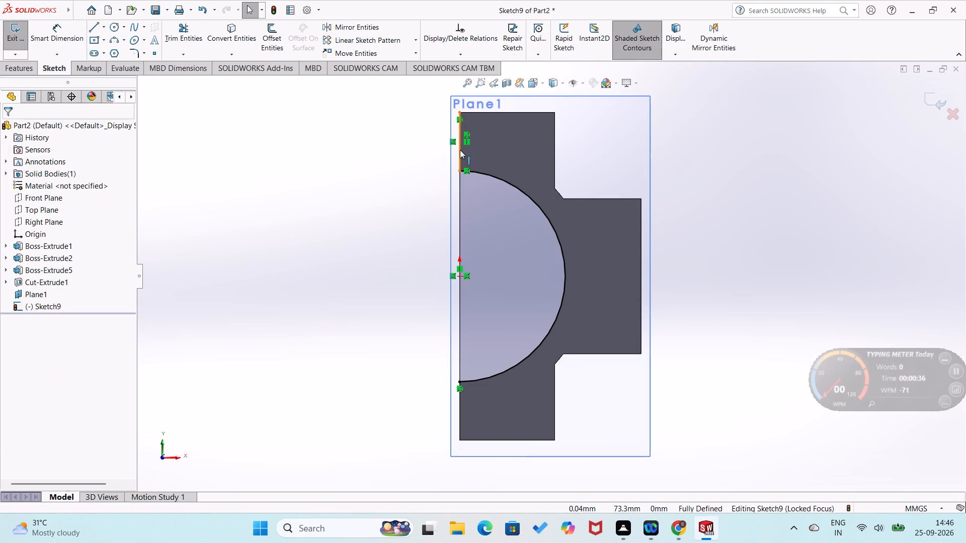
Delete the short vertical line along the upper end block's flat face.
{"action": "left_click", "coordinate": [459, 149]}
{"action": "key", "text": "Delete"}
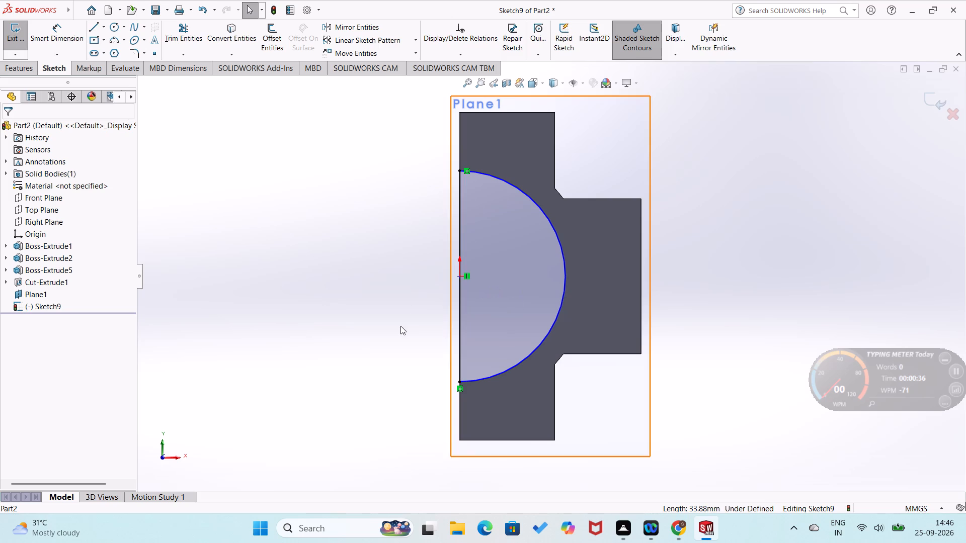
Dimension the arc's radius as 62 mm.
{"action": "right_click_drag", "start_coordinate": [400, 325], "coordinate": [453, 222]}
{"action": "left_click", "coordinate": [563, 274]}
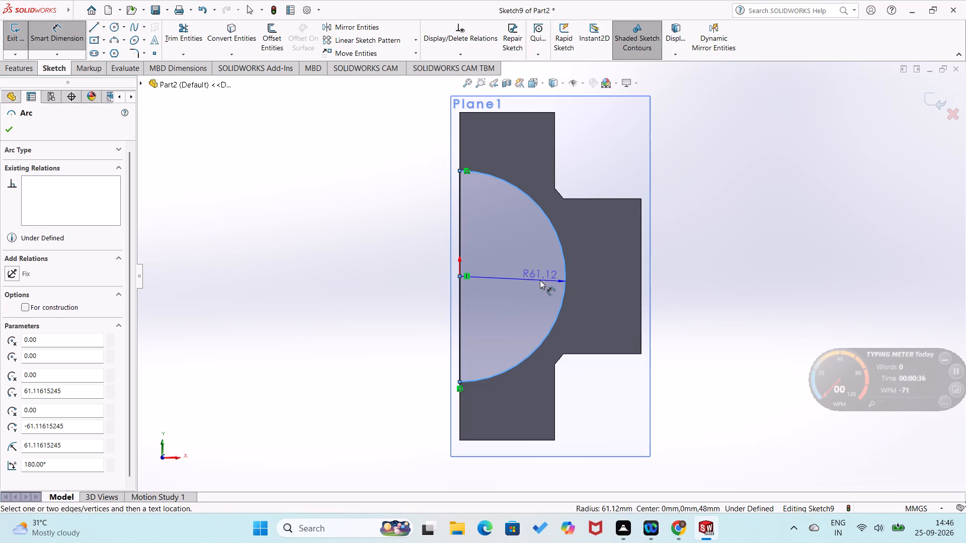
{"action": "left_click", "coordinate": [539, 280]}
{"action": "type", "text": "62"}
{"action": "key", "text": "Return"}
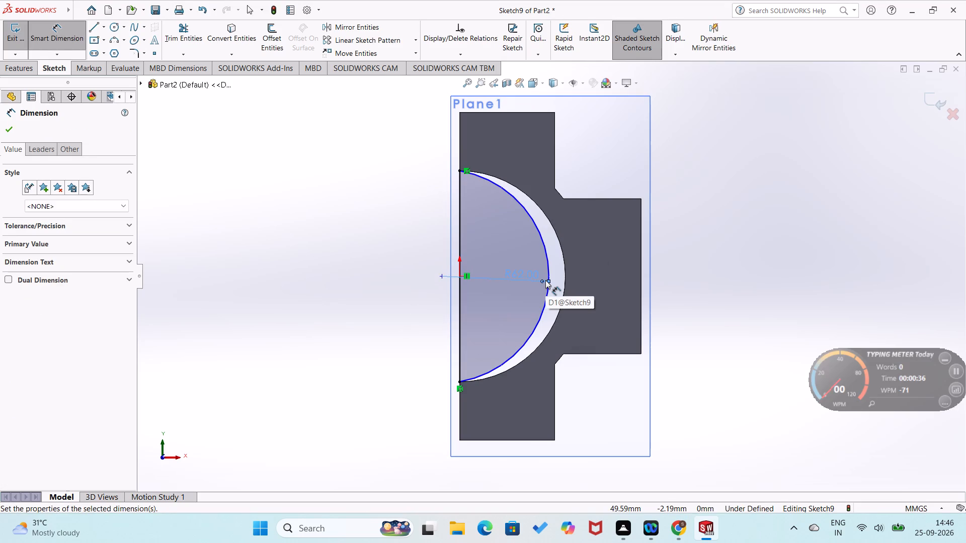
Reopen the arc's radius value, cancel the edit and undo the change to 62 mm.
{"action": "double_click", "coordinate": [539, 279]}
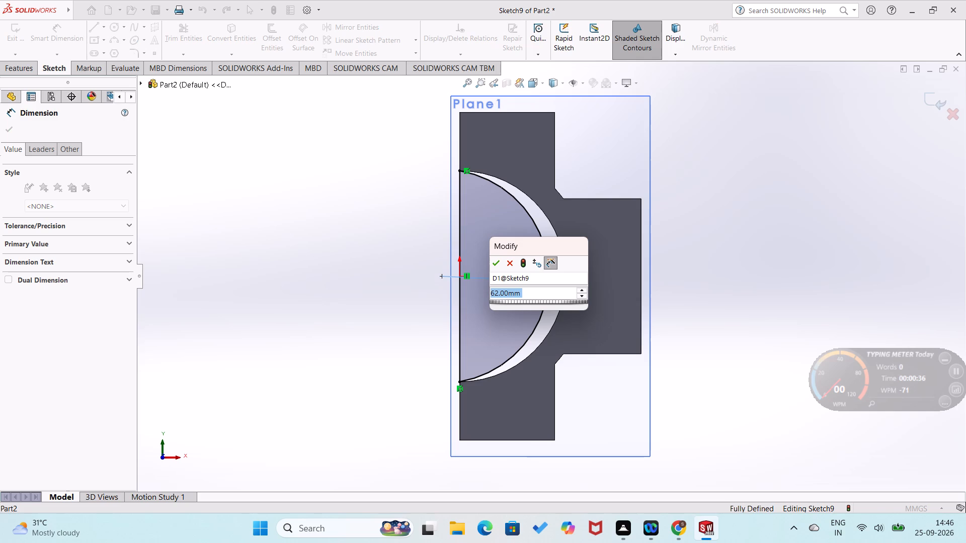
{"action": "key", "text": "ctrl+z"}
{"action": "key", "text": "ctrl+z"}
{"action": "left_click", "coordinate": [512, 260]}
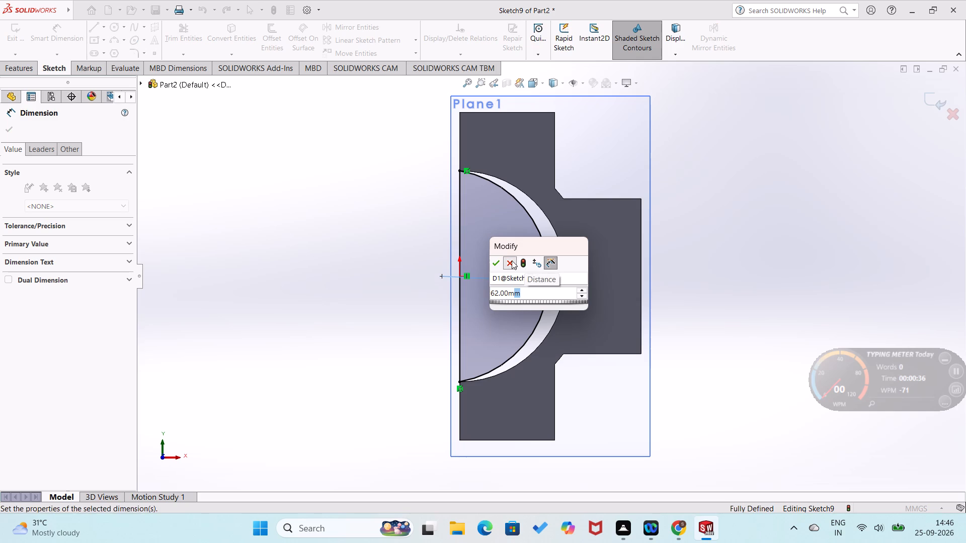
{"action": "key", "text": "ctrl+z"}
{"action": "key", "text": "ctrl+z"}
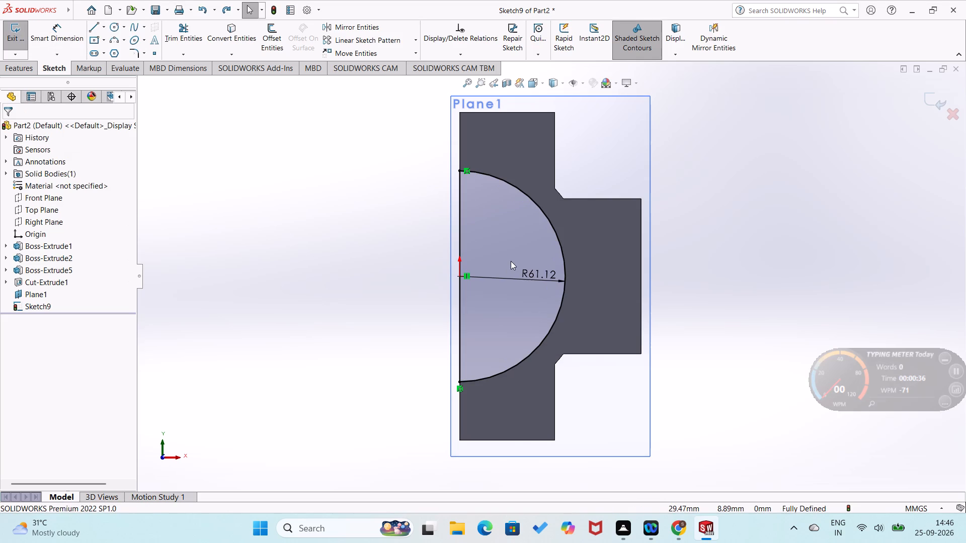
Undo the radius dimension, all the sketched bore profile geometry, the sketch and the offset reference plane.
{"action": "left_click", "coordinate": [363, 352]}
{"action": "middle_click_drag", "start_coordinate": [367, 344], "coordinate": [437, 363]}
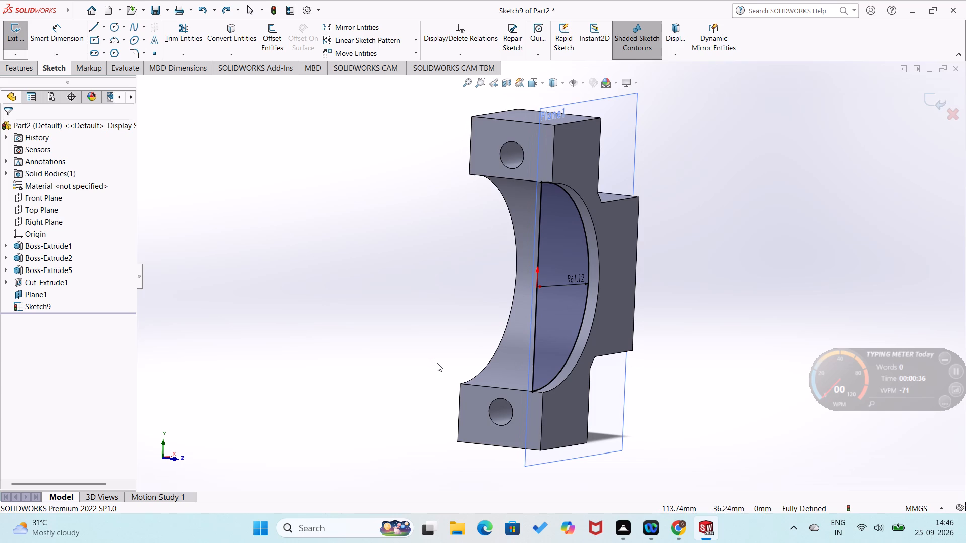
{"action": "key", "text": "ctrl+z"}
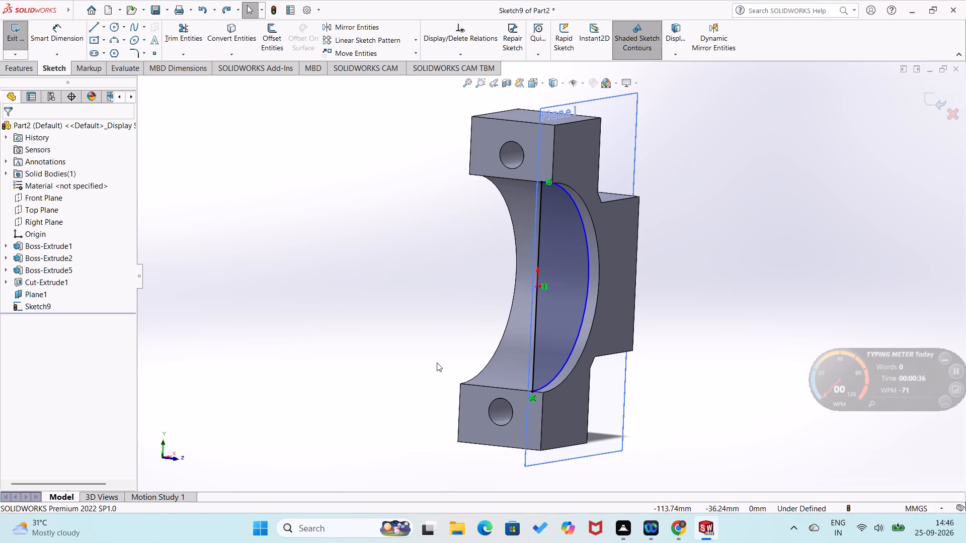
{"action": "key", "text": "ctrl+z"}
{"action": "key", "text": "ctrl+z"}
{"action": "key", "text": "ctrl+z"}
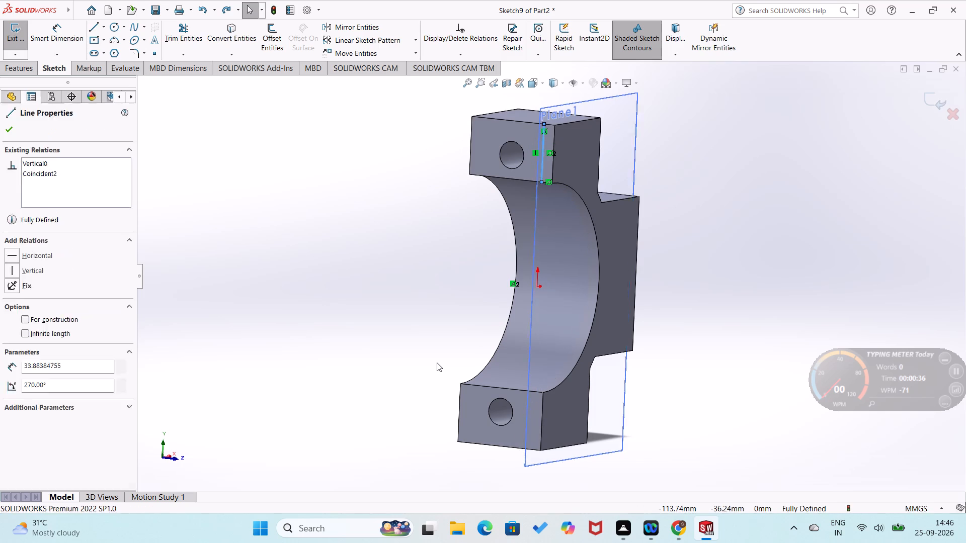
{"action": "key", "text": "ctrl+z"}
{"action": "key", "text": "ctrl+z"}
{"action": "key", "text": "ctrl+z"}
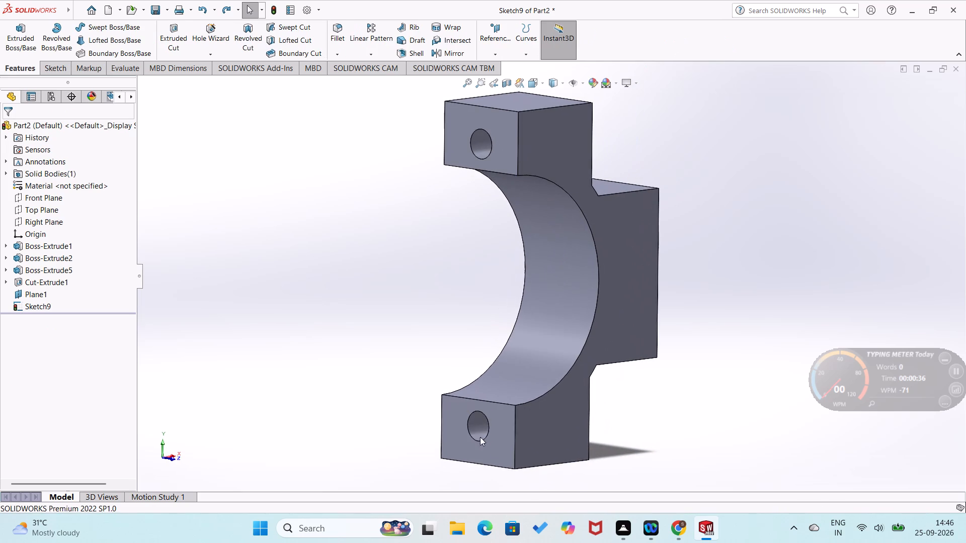
On the lower end block's flat face, sketch a rectangle of lines about 33 mm wide and 6 mm high, hanging from the bore edge.
{"action": "right_click", "coordinate": [490, 444]}
{"action": "left_click", "coordinate": [517, 295]}
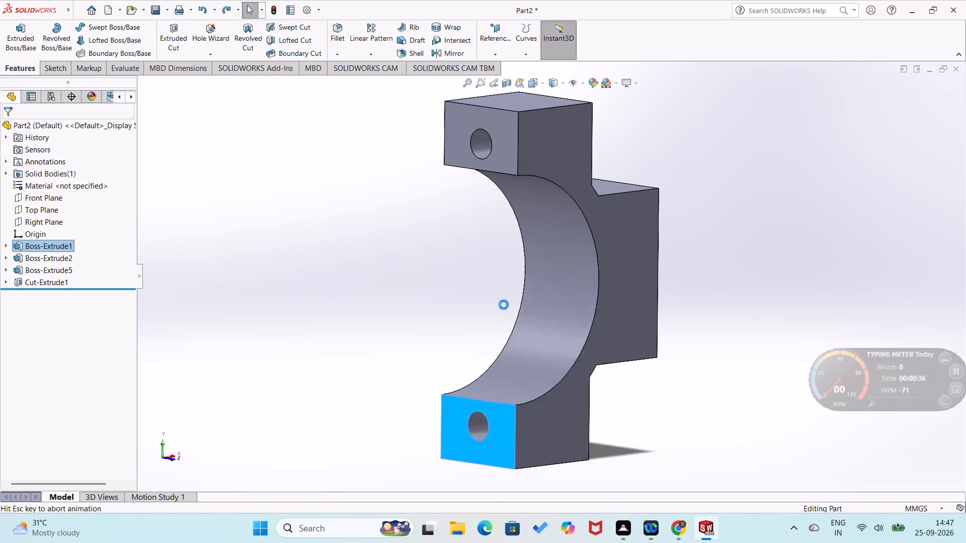
{"action": "left_click", "coordinate": [388, 349]}
{"action": "right_click_drag", "start_coordinate": [407, 352], "coordinate": [329, 402]}
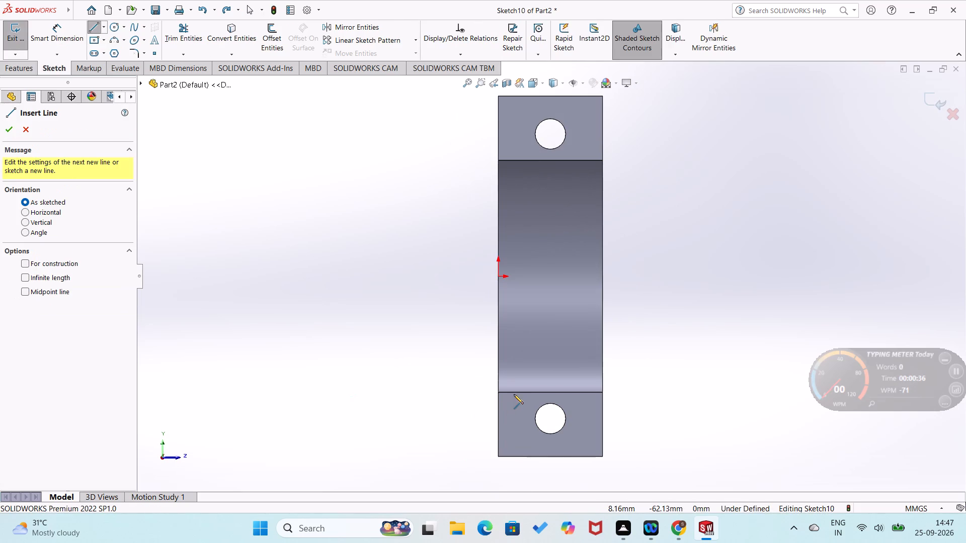
{"action": "left_click", "coordinate": [518, 391]}
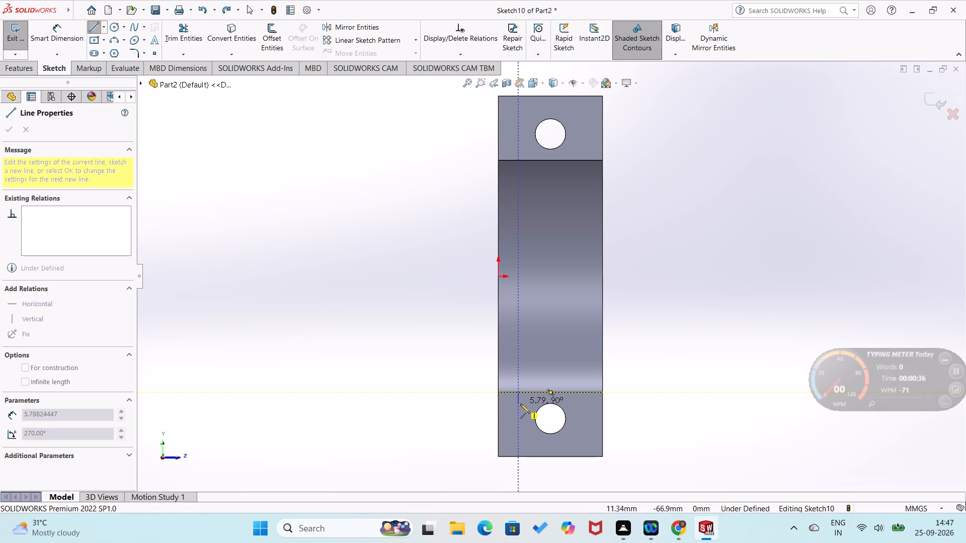
{"action": "left_click", "coordinate": [520, 403]}
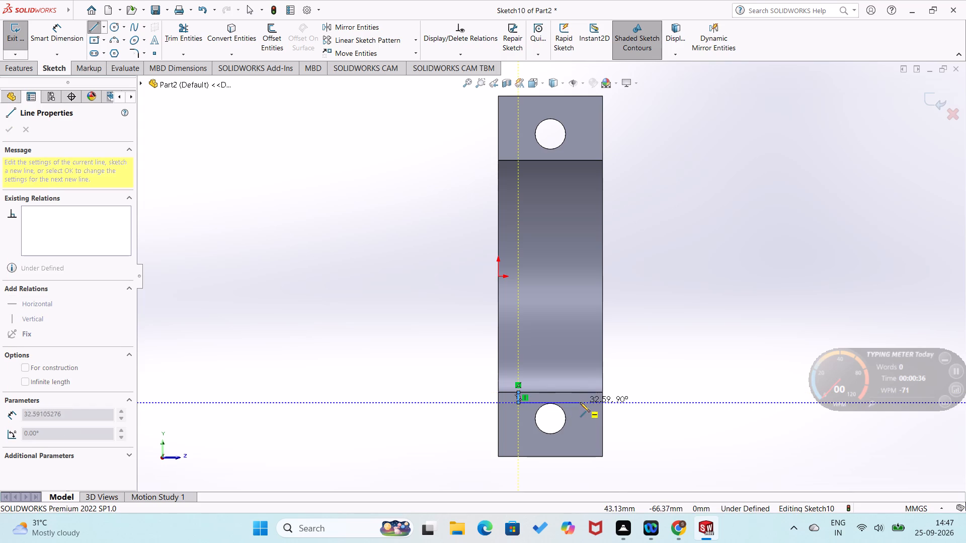
{"action": "left_click", "coordinate": [580, 402]}
{"action": "left_click", "coordinate": [580, 393]}
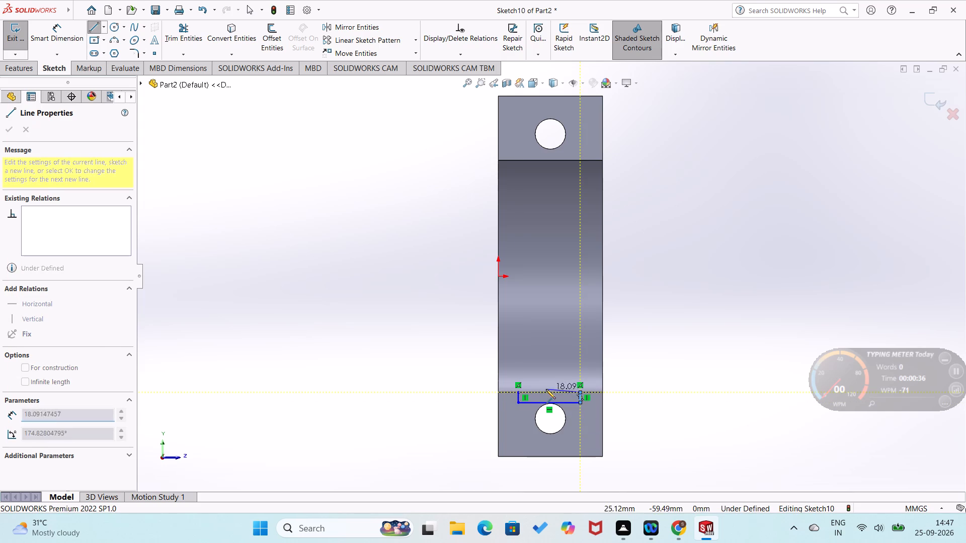
{"action": "left_click", "coordinate": [519, 391]}
Dimension the rectangle's two short sides 8 mm each from the end block's nearest side edges.
{"action": "right_click_drag", "start_coordinate": [518, 351], "coordinate": [536, 230]}
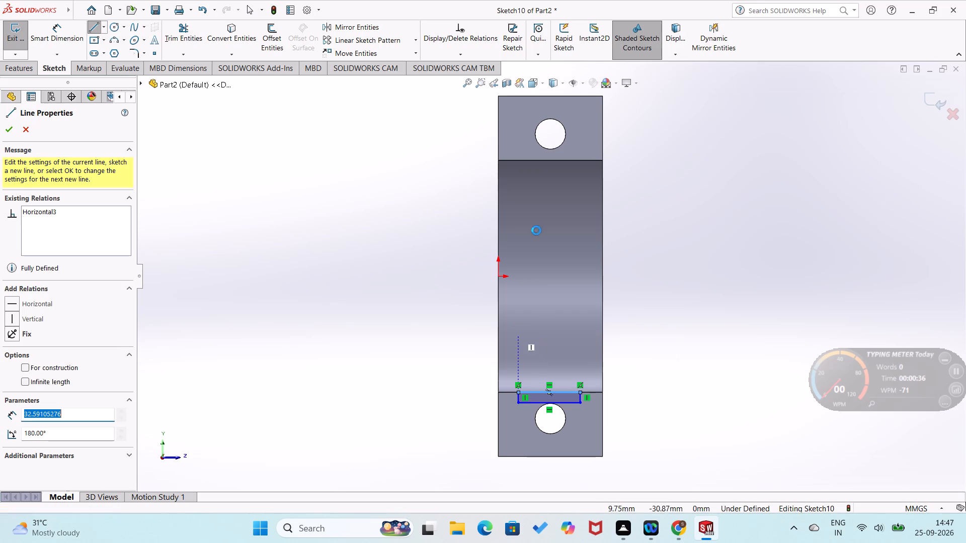
{"action": "right_click_drag", "start_coordinate": [536, 230], "coordinate": [536, 231]}
{"action": "left_click", "coordinate": [499, 399]}
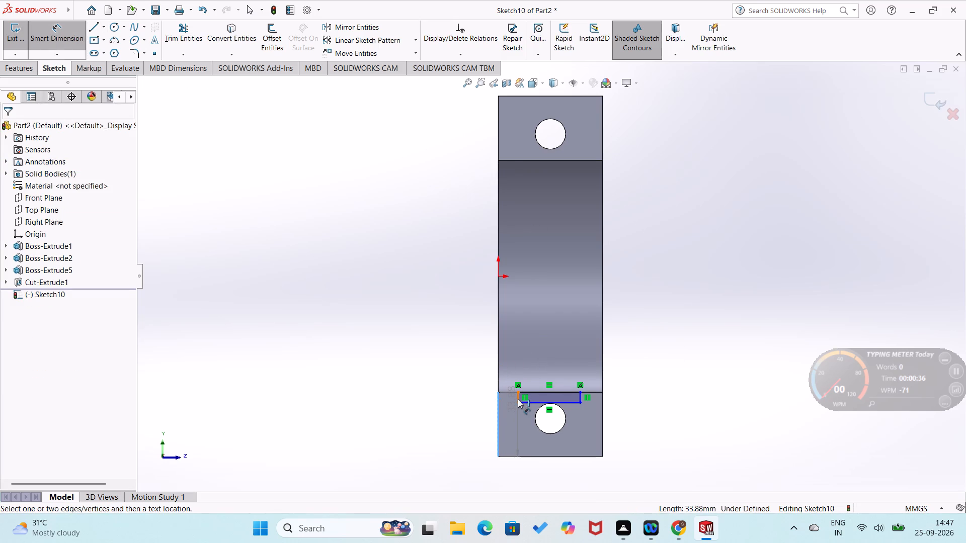
{"action": "left_click", "coordinate": [518, 399]}
{"action": "left_click", "coordinate": [509, 410]}
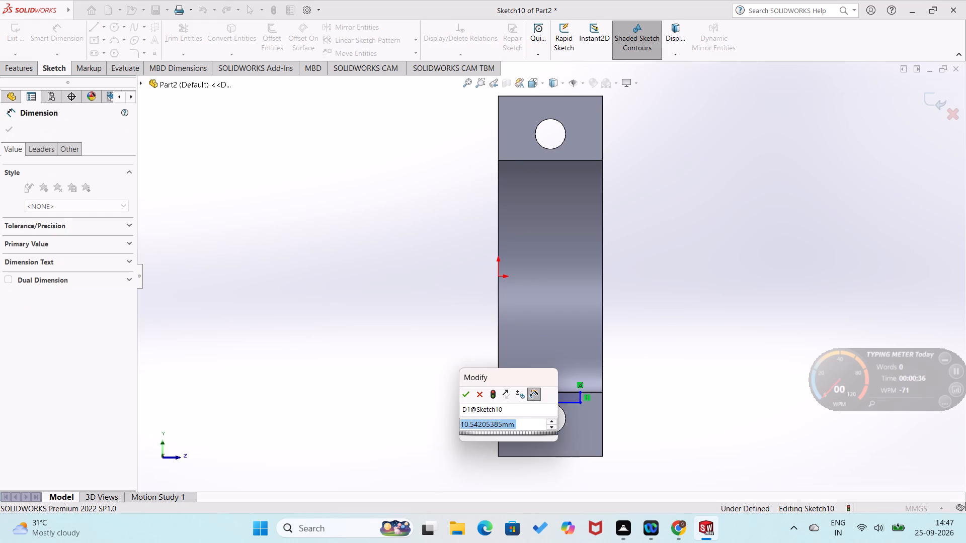
{"action": "key", "text": "8"}
{"action": "key", "text": "Return"}
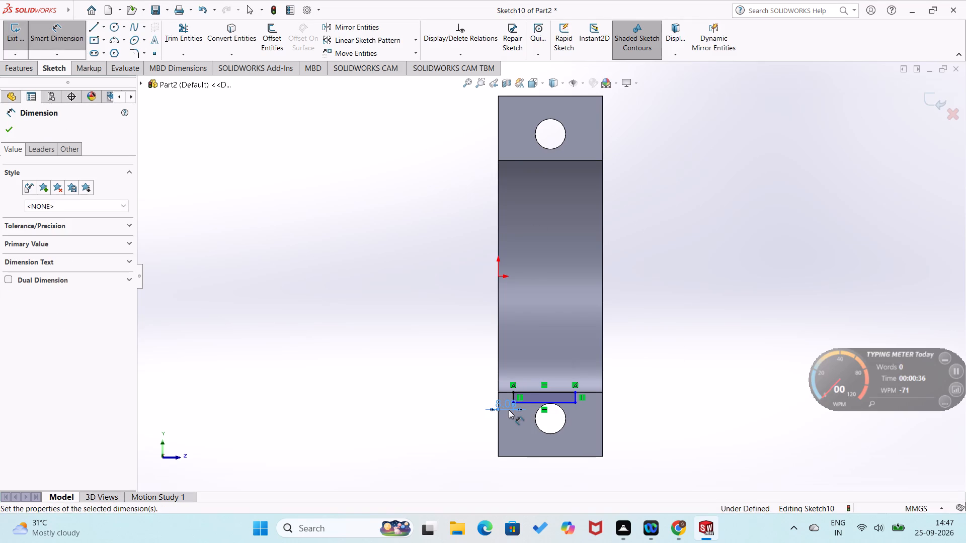
{"action": "left_click", "coordinate": [576, 399]}
{"action": "left_click", "coordinate": [604, 406]}
{"action": "left_click", "coordinate": [597, 415]}
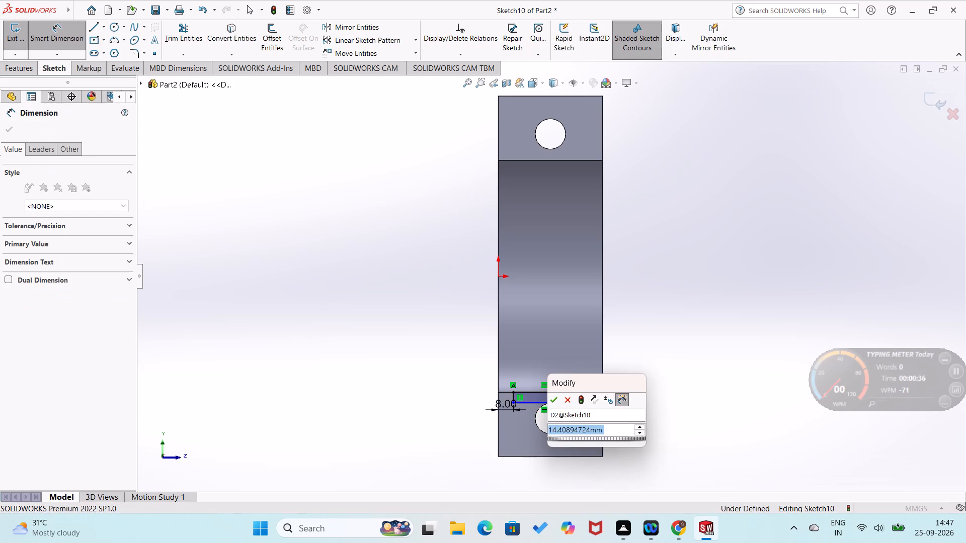
{"action": "key", "text": "8"}
{"action": "key", "text": "Return"}
{"action": "left_click", "coordinate": [607, 413]}
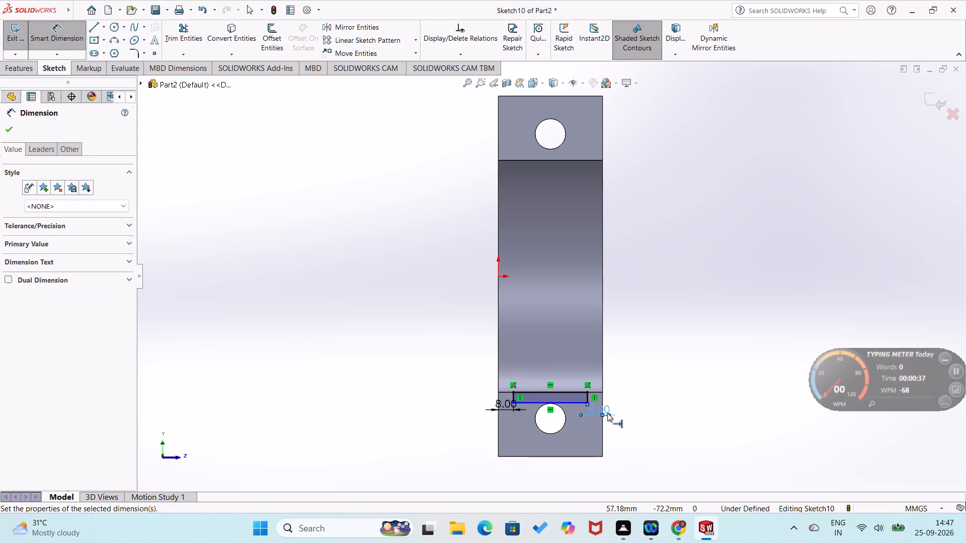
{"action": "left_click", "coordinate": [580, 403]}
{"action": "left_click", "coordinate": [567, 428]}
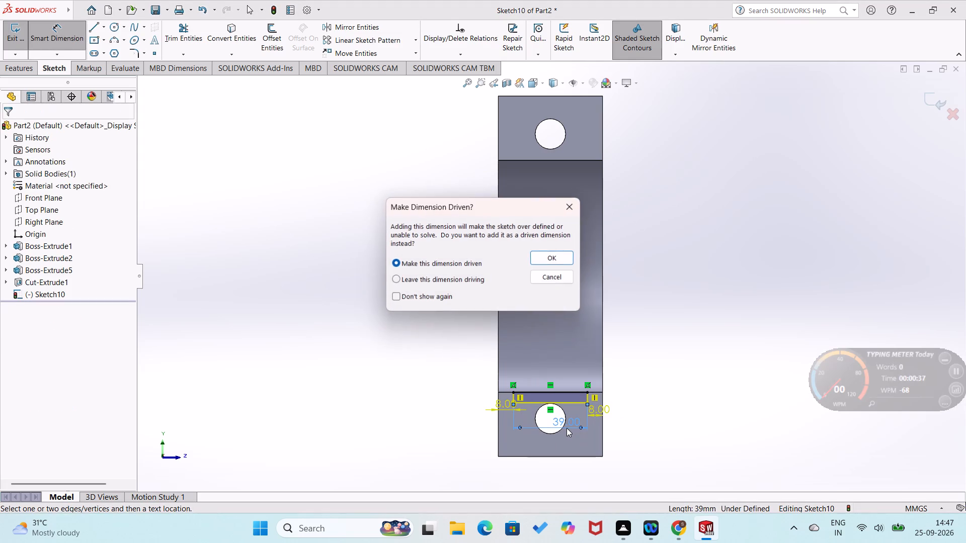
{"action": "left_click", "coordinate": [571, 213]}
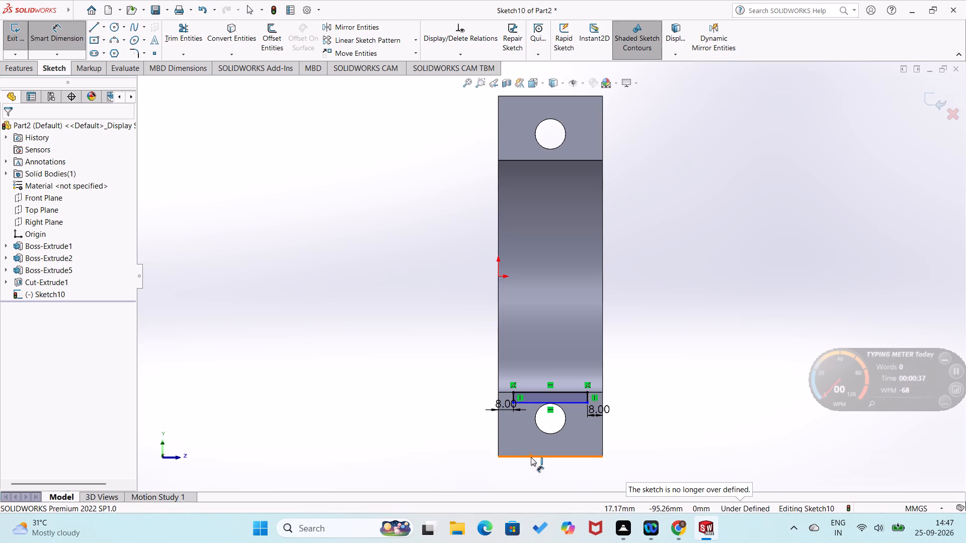
Dimension the rectangle's lower line 28 mm from the lower end block's bottom edge.
{"action": "left_click", "coordinate": [531, 457]}
{"action": "left_click", "coordinate": [529, 402]}
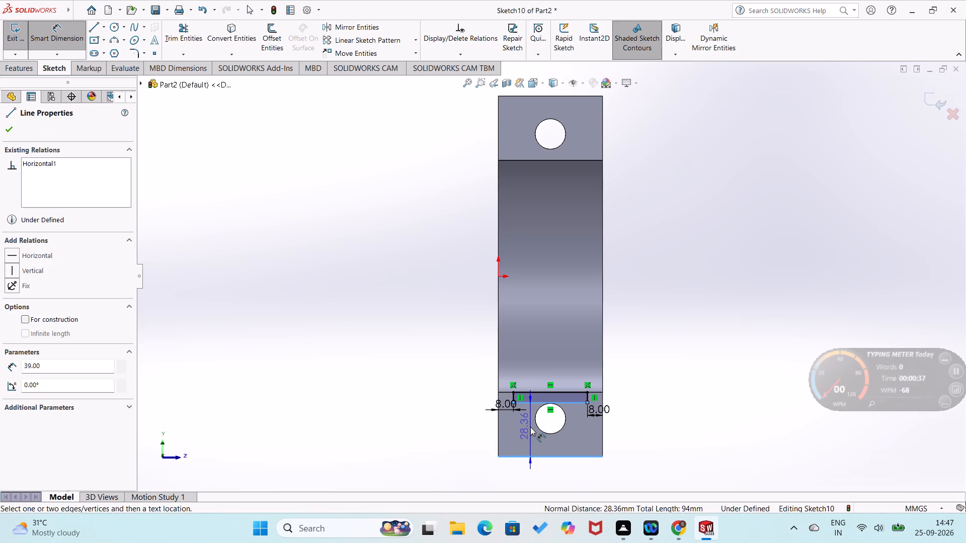
{"action": "left_click", "coordinate": [530, 427]}
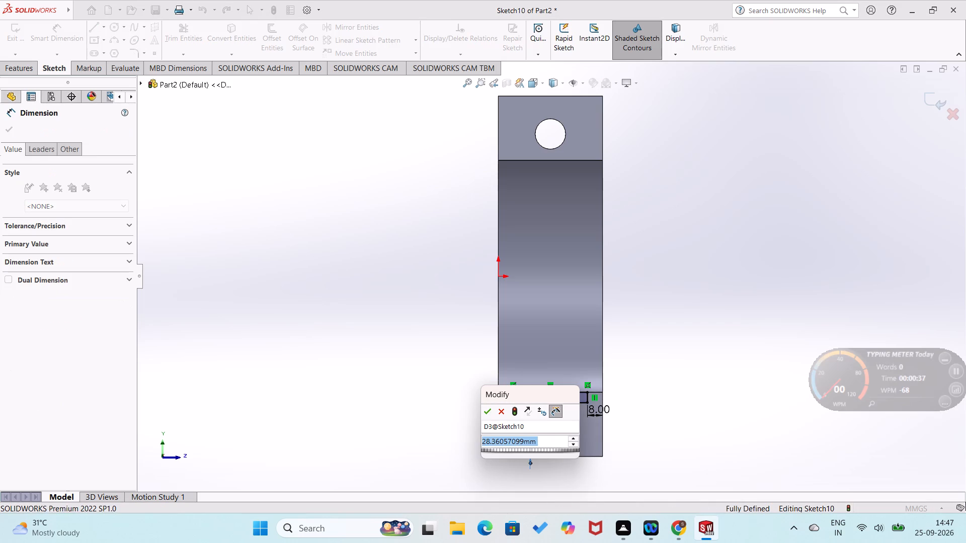
{"action": "type", "text": "28"}
{"action": "key", "text": "Return"}
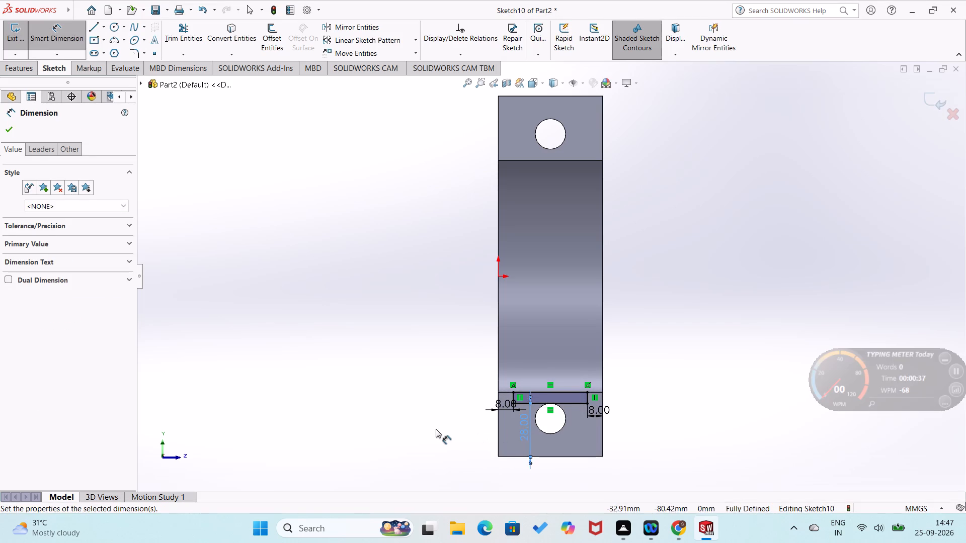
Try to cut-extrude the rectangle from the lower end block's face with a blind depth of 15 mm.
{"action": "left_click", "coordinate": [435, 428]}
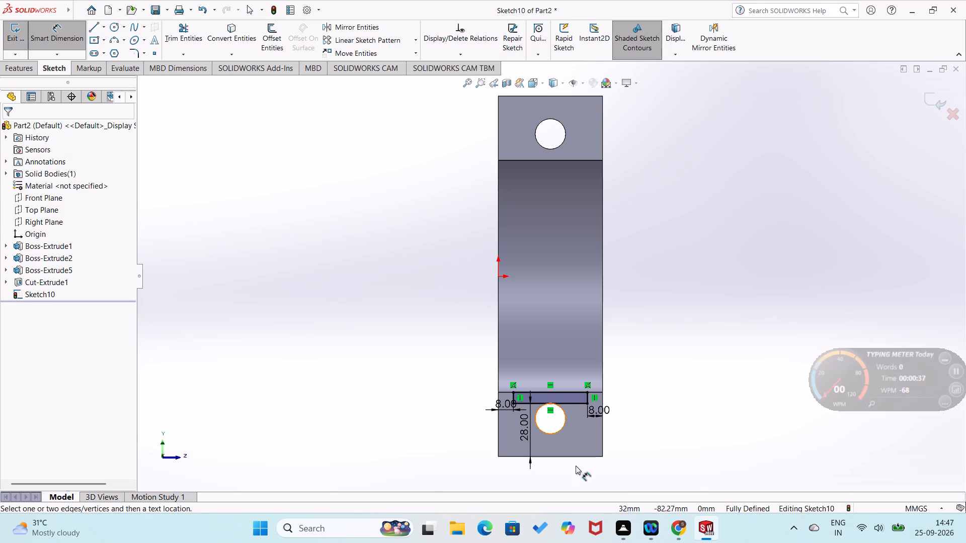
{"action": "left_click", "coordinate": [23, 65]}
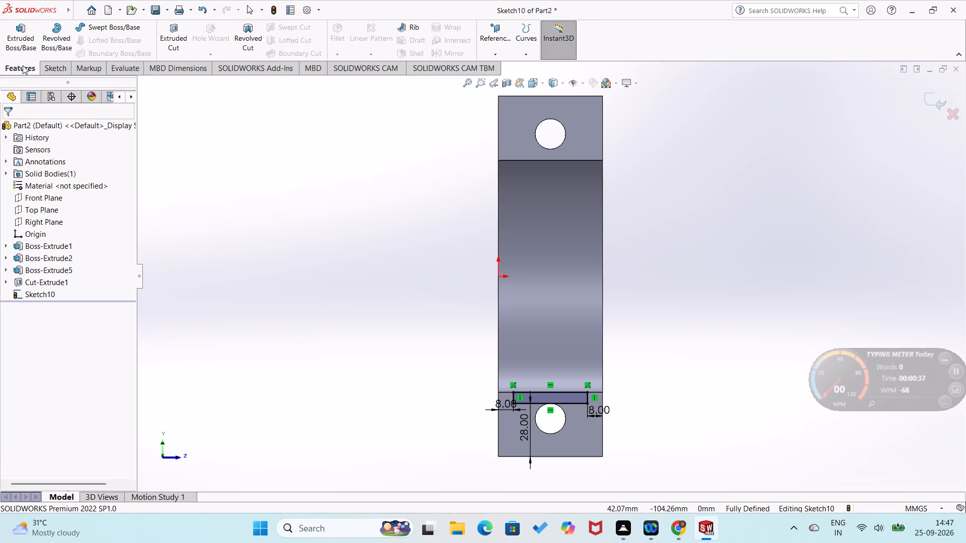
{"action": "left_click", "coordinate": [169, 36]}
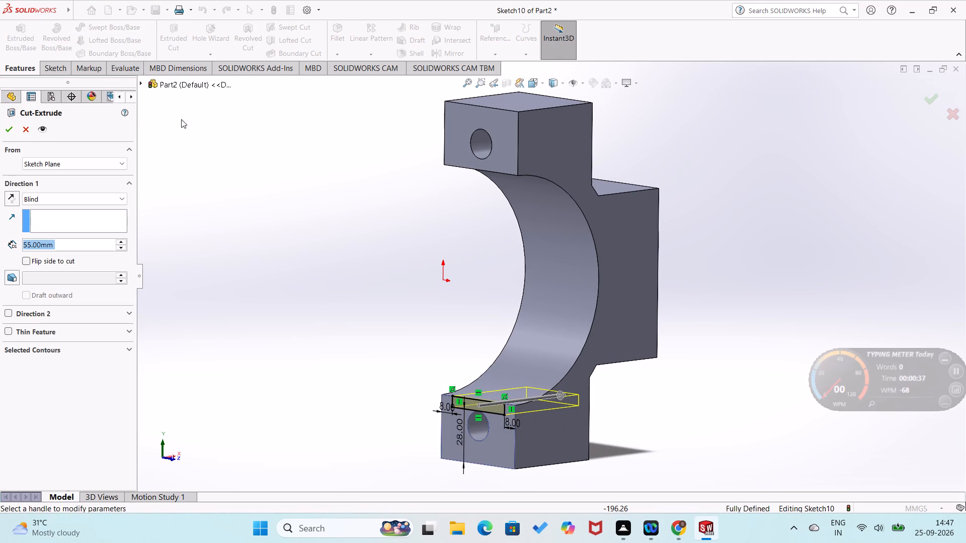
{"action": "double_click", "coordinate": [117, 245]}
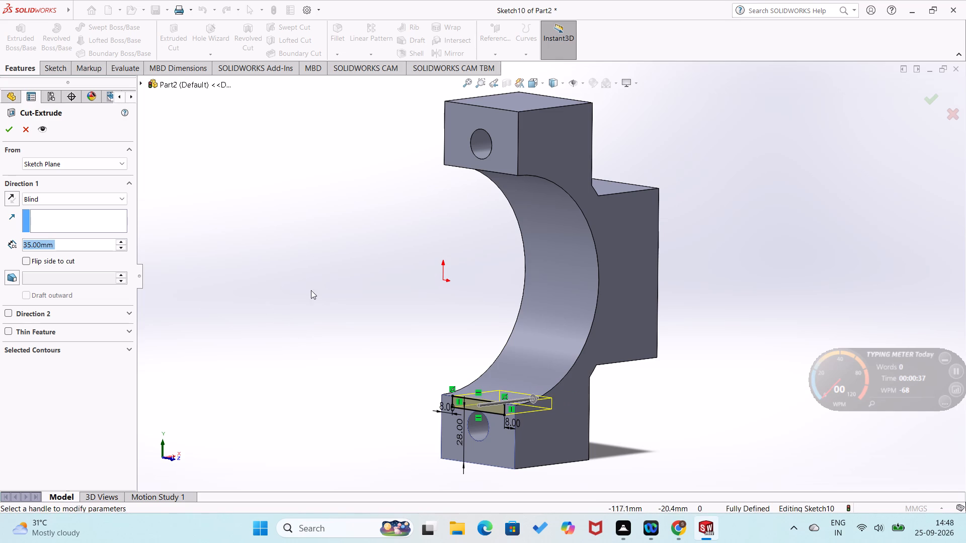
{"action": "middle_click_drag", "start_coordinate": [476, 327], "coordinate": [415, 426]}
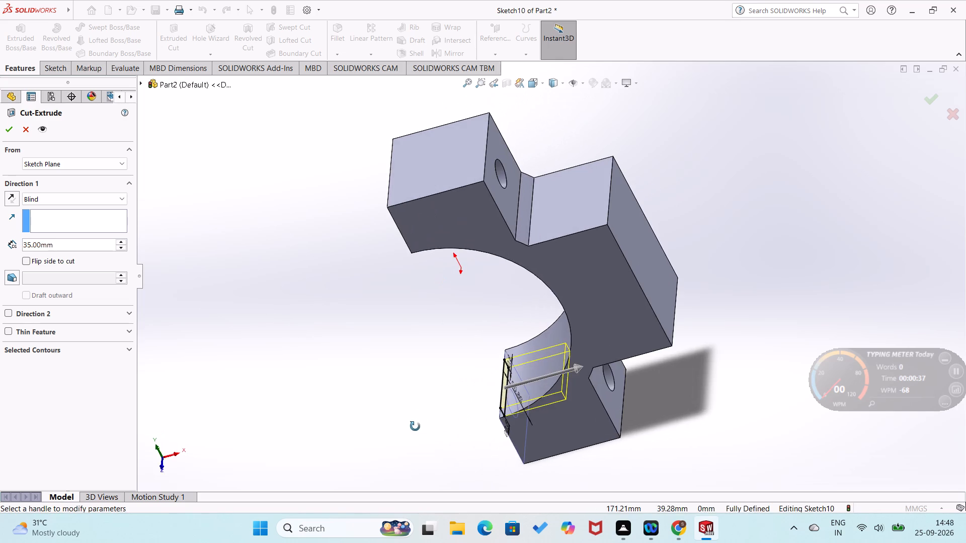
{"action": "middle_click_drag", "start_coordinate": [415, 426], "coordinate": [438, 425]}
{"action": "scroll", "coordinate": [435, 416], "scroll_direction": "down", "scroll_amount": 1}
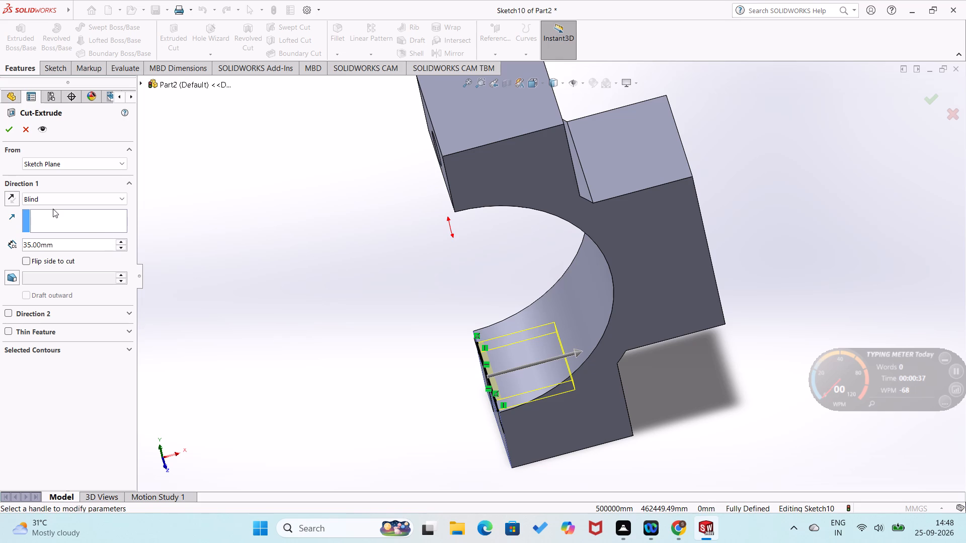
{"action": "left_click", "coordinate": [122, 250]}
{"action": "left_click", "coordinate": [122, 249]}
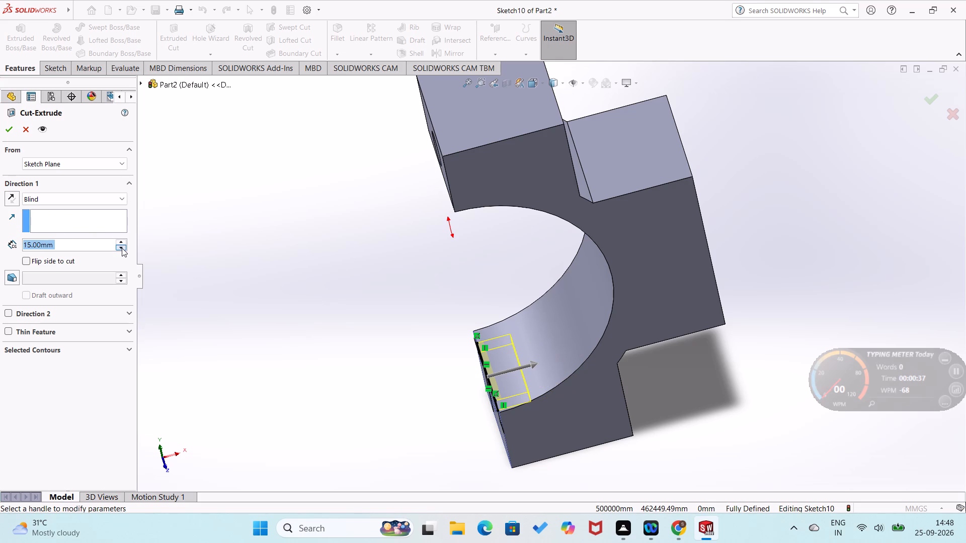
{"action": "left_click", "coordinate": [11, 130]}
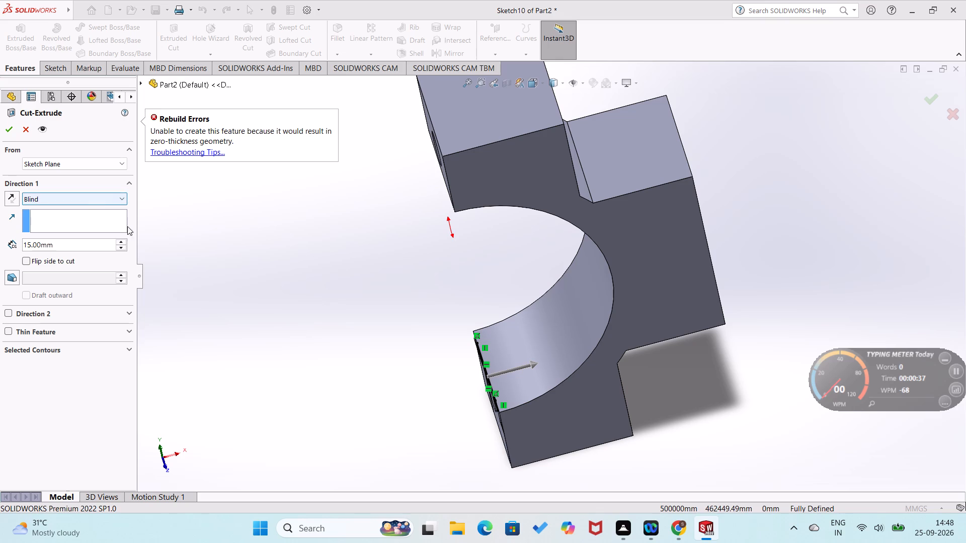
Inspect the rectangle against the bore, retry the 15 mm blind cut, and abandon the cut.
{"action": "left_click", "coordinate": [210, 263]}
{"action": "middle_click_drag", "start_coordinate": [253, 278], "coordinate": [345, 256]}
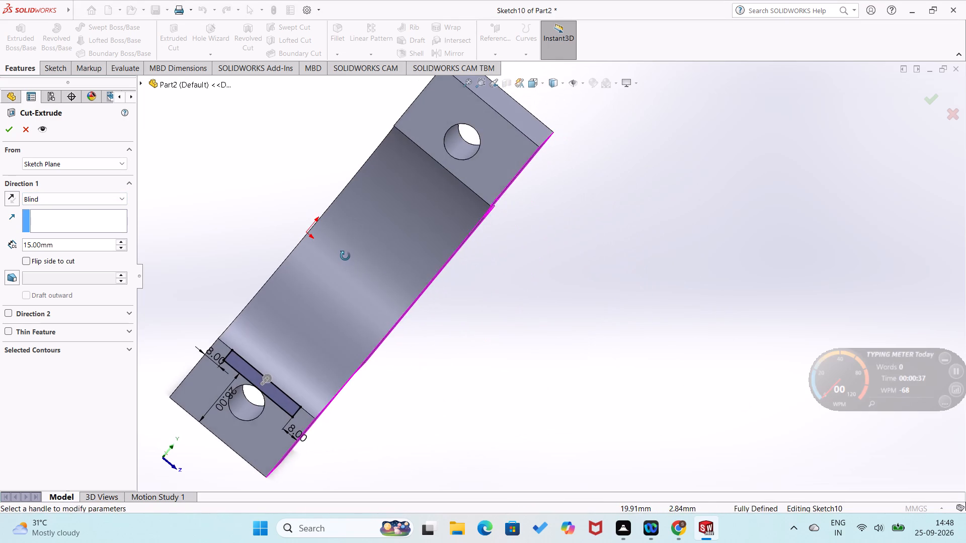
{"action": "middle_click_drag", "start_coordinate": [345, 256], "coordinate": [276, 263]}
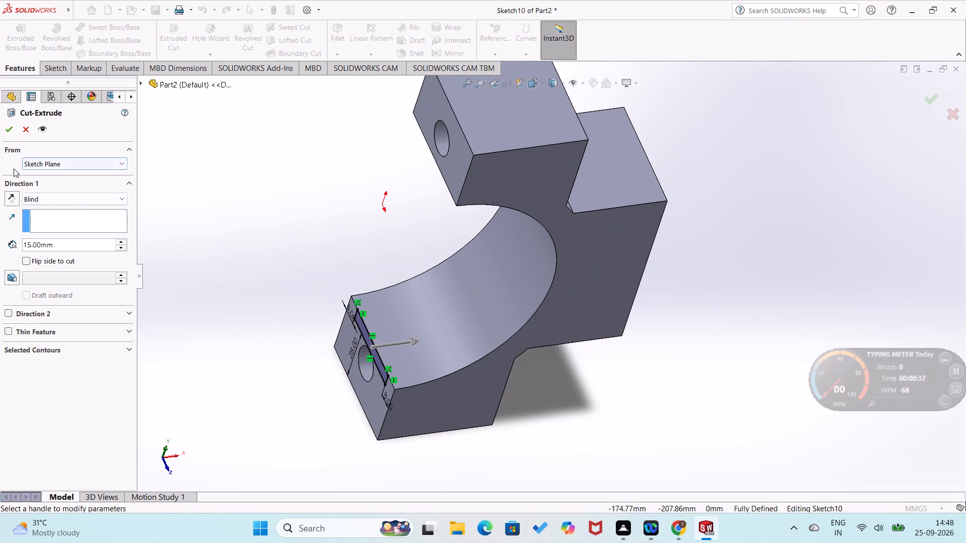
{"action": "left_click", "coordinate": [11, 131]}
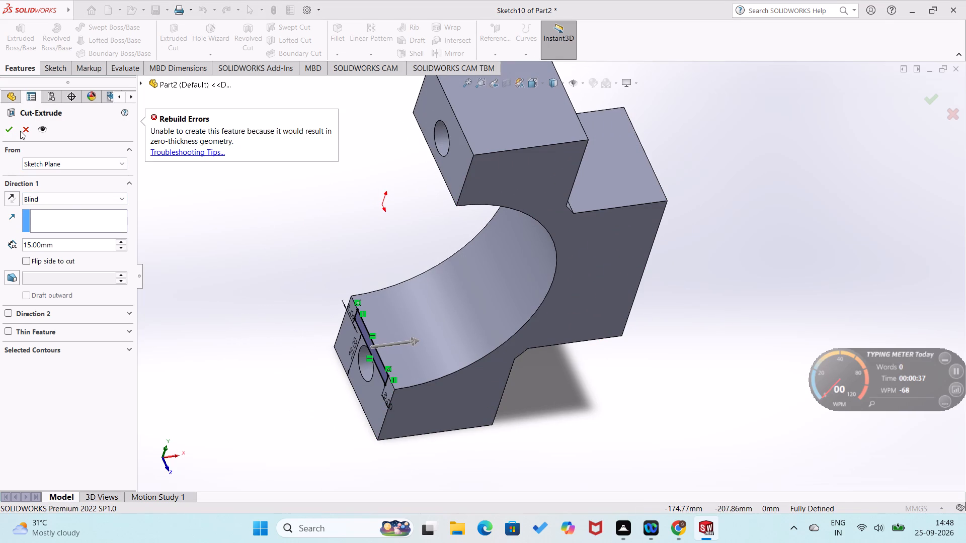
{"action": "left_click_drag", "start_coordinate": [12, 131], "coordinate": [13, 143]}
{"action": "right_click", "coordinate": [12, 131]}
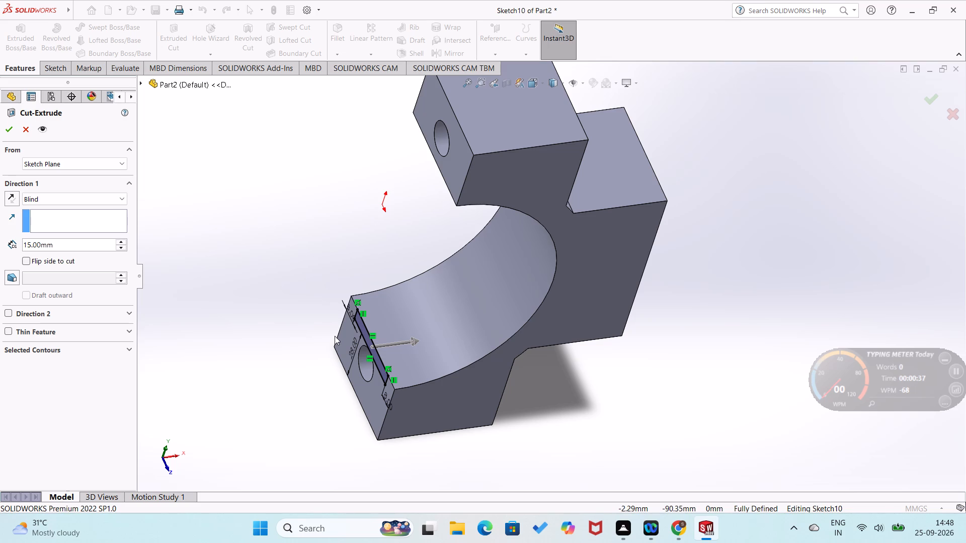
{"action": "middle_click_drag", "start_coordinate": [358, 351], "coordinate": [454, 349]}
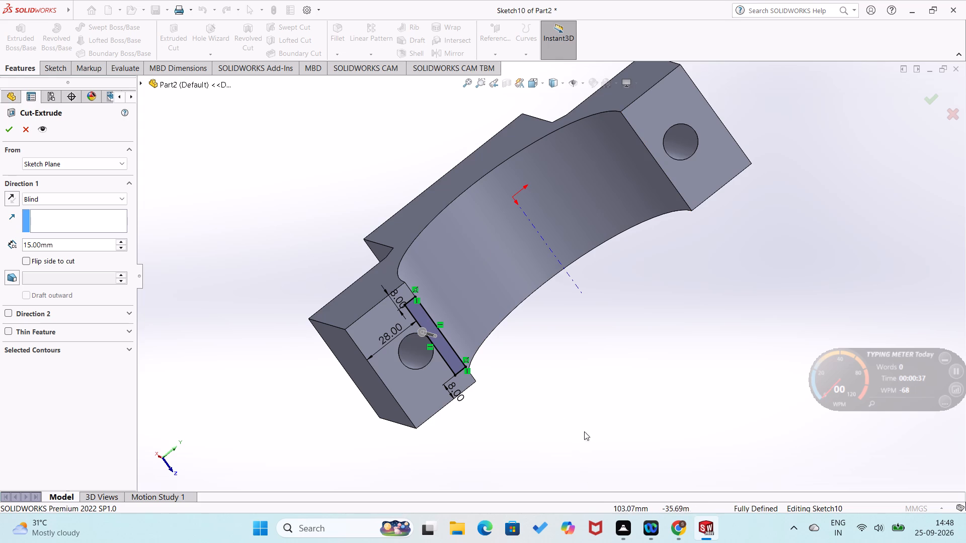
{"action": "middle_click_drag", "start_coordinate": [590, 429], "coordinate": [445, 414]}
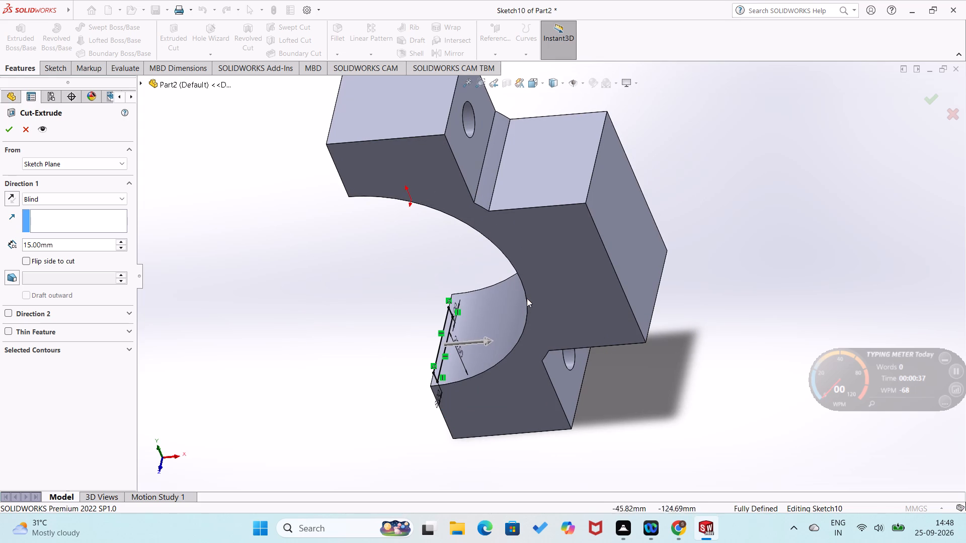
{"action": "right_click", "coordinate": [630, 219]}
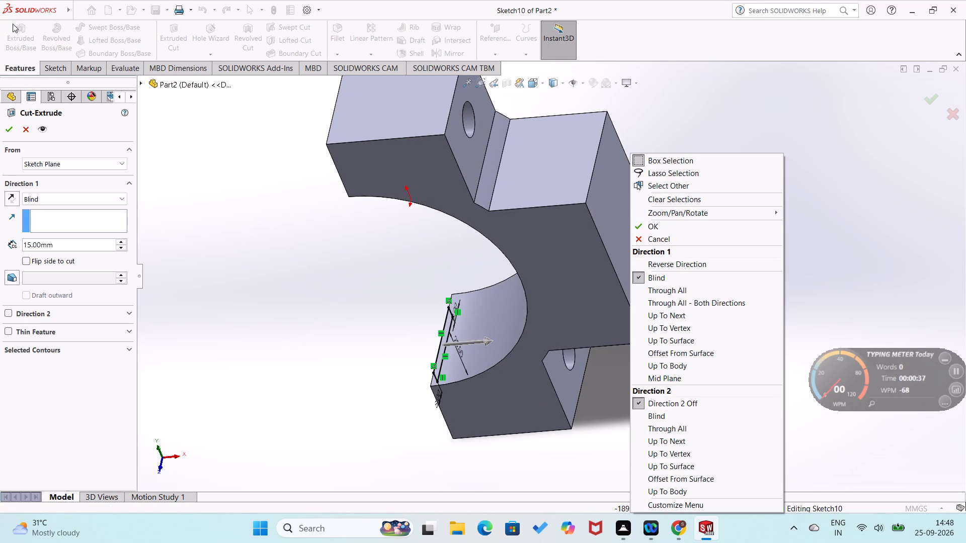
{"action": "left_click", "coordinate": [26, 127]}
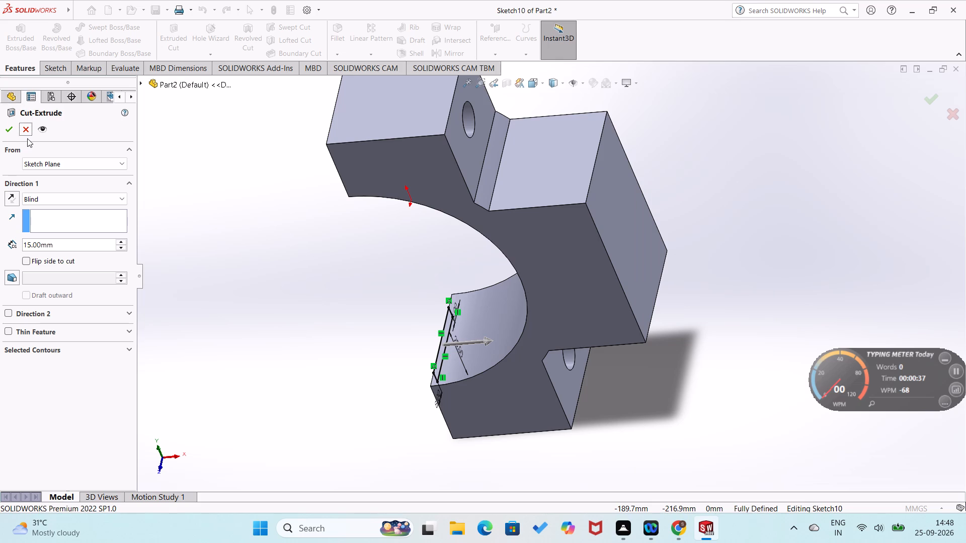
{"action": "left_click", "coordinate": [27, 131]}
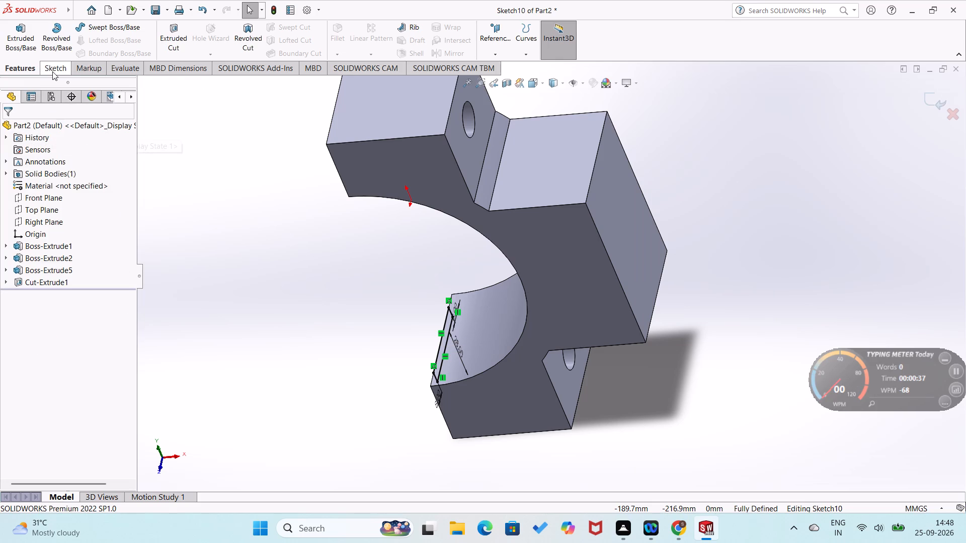
Exit the rectangle sketch on the lower end block.
{"action": "right_click", "coordinate": [631, 228]}
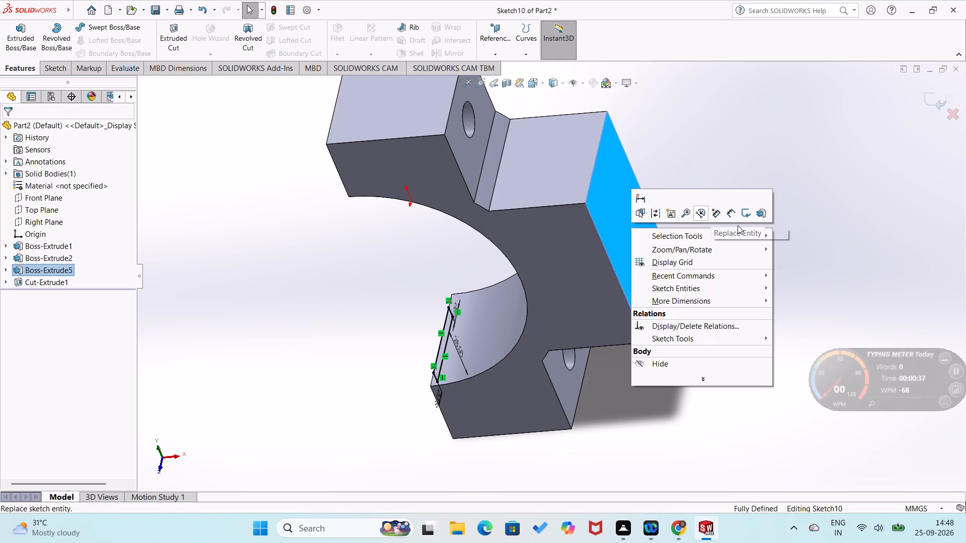
{"action": "left_click", "coordinate": [371, 256]}
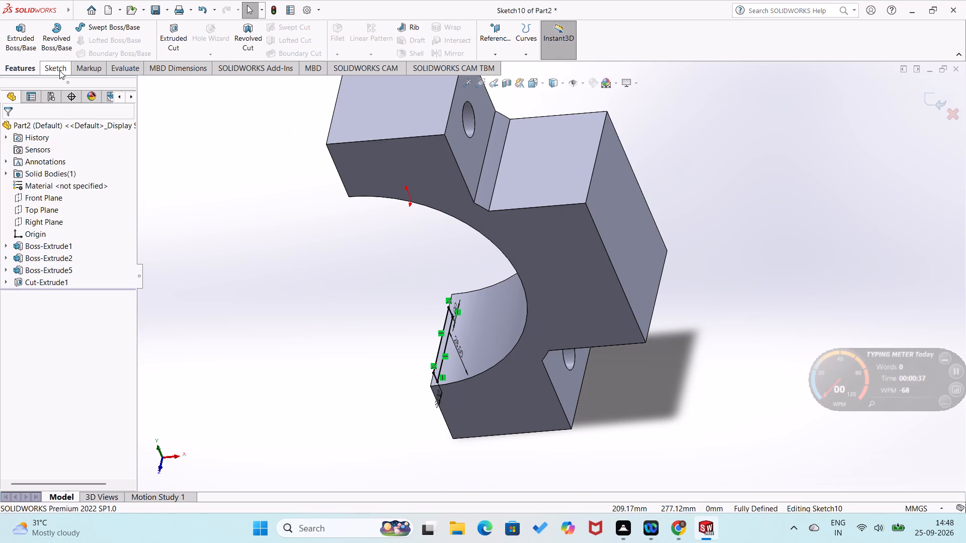
{"action": "left_click", "coordinate": [59, 70]}
{"action": "left_click", "coordinate": [18, 37]}
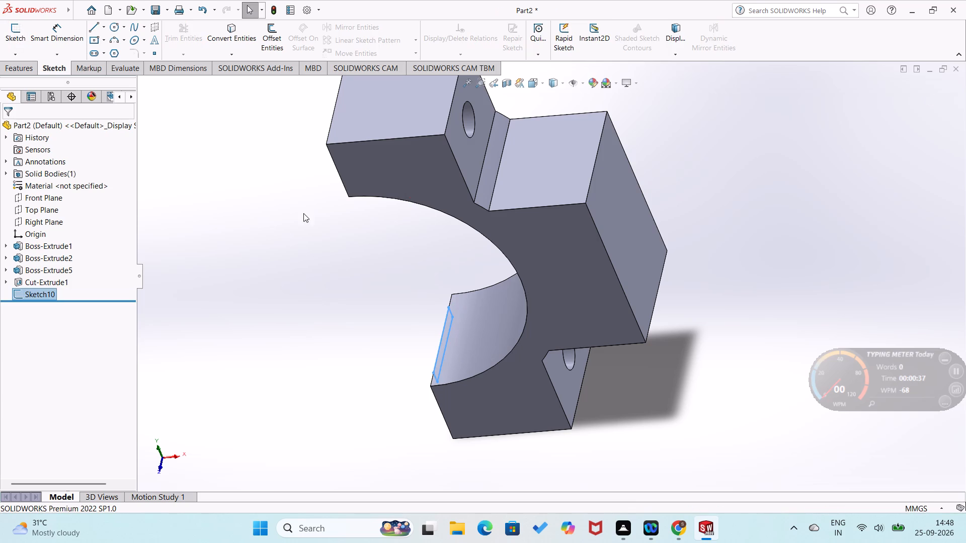
On the outer block's flat outer face, sketch two circles about 21 mm in diameter, one above the other.
{"action": "right_click", "coordinate": [620, 238]}
{"action": "left_click", "coordinate": [641, 227]}
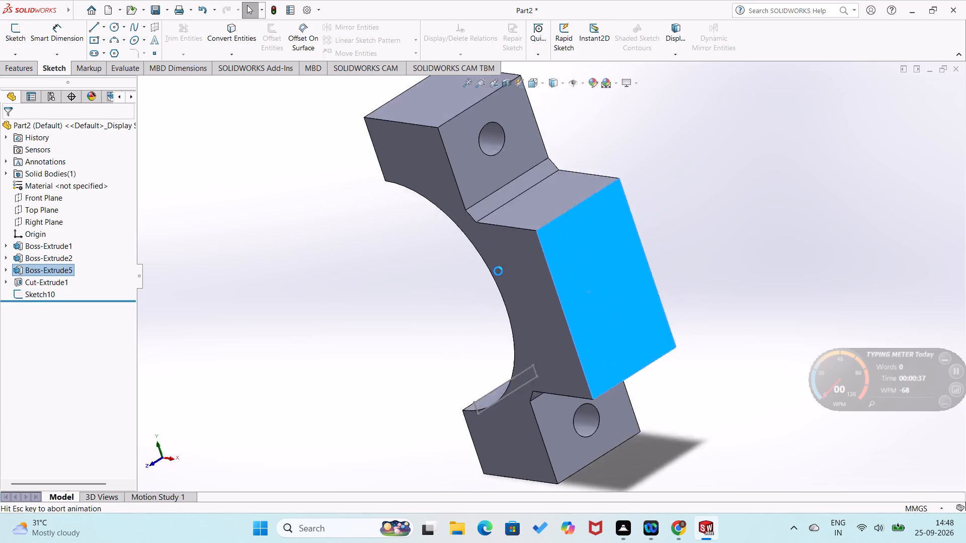
{"action": "left_click", "coordinate": [378, 271]}
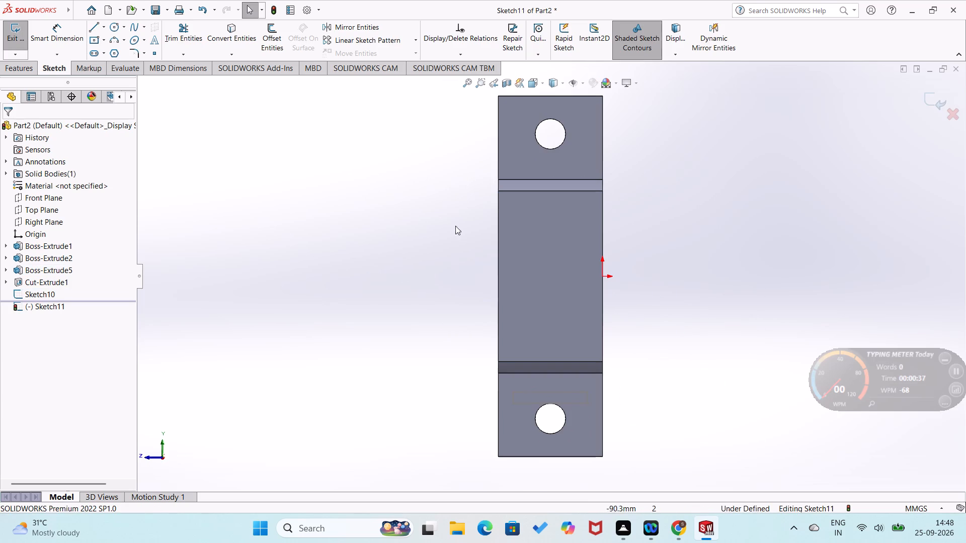
{"action": "right_click_drag", "start_coordinate": [292, 247], "coordinate": [371, 211]}
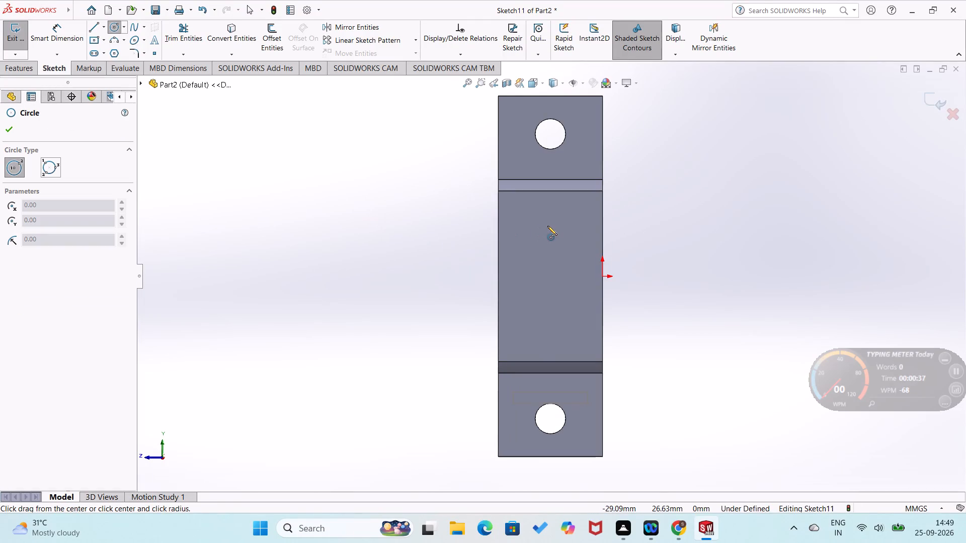
{"action": "left_click", "coordinate": [549, 225]}
{"action": "left_click", "coordinate": [549, 244]}
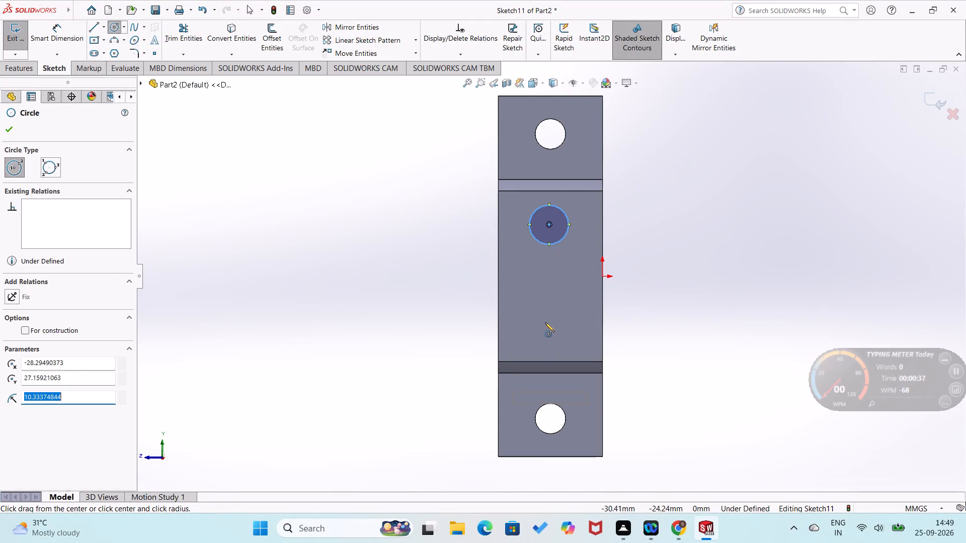
{"action": "left_click", "coordinate": [548, 328]}
{"action": "left_click", "coordinate": [551, 349]}
Dimension both circles on the outer block's face to 20 mm diameter.
{"action": "right_click_drag", "start_coordinate": [563, 341], "coordinate": [578, 299]}
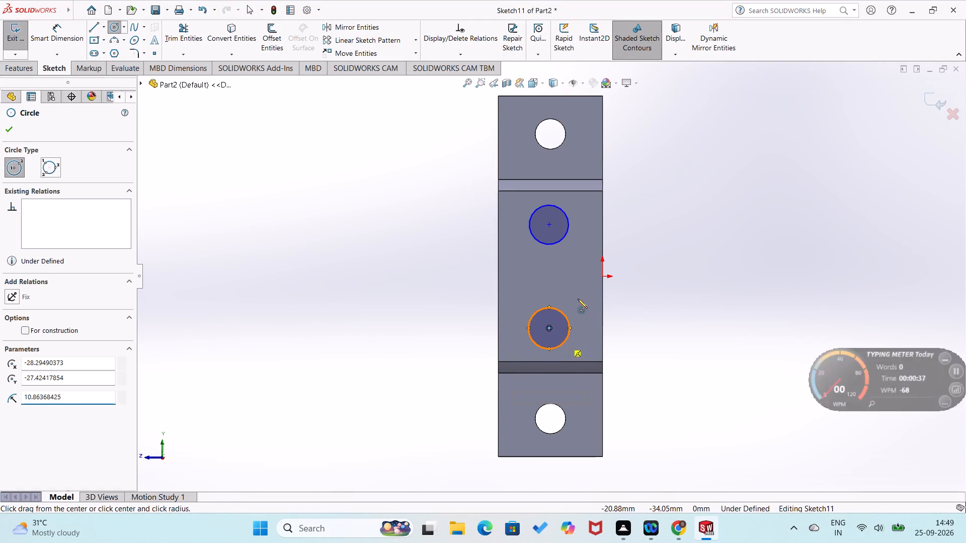
{"action": "right_click_drag", "start_coordinate": [578, 299], "coordinate": [588, 274]}
{"action": "left_click", "coordinate": [567, 318]}
{"action": "left_click", "coordinate": [584, 321]}
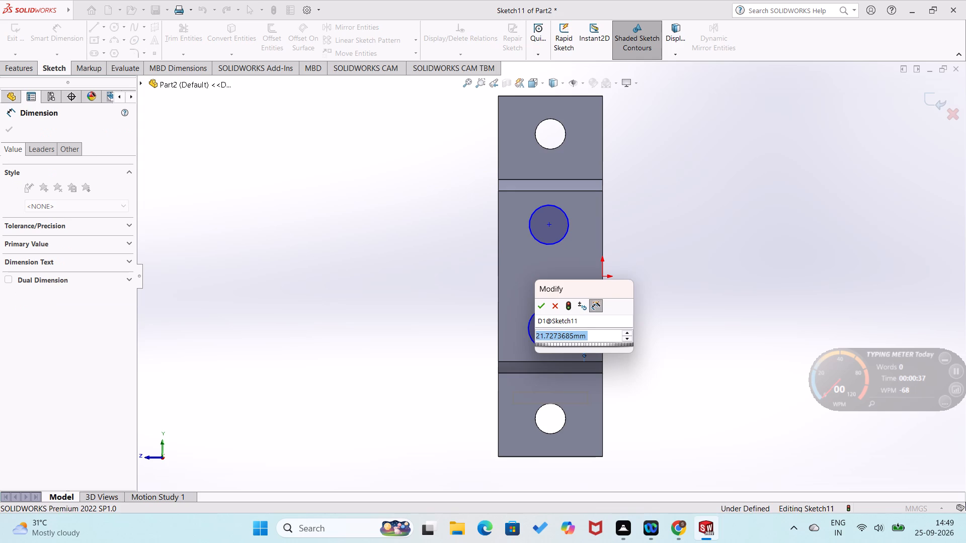
{"action": "key", "text": "2"}
{"action": "key", "text": "0"}
{"action": "key", "text": "Return"}
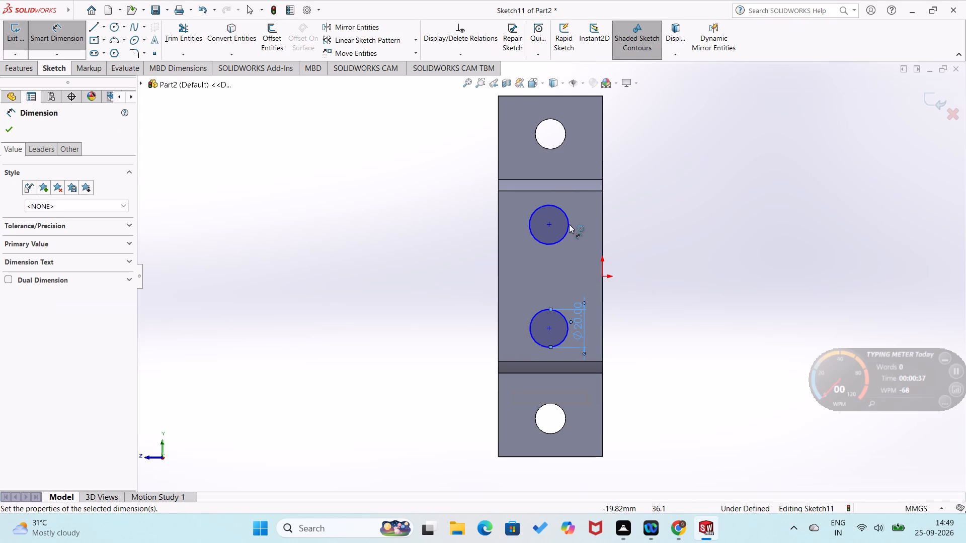
{"action": "left_click", "coordinate": [568, 231]}
{"action": "left_click_drag", "start_coordinate": [583, 229], "coordinate": [588, 229]}
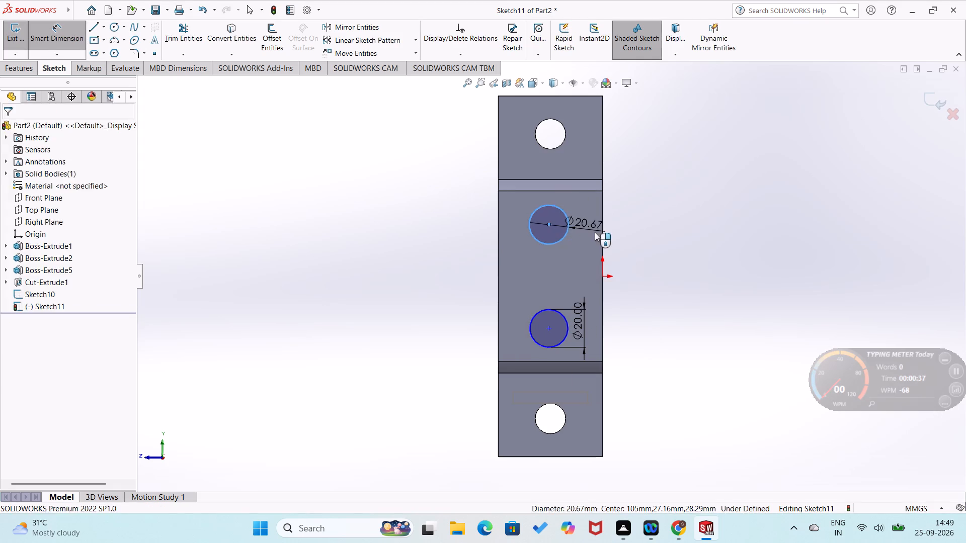
{"action": "type", "text": "20"}
{"action": "key", "text": "Return"}
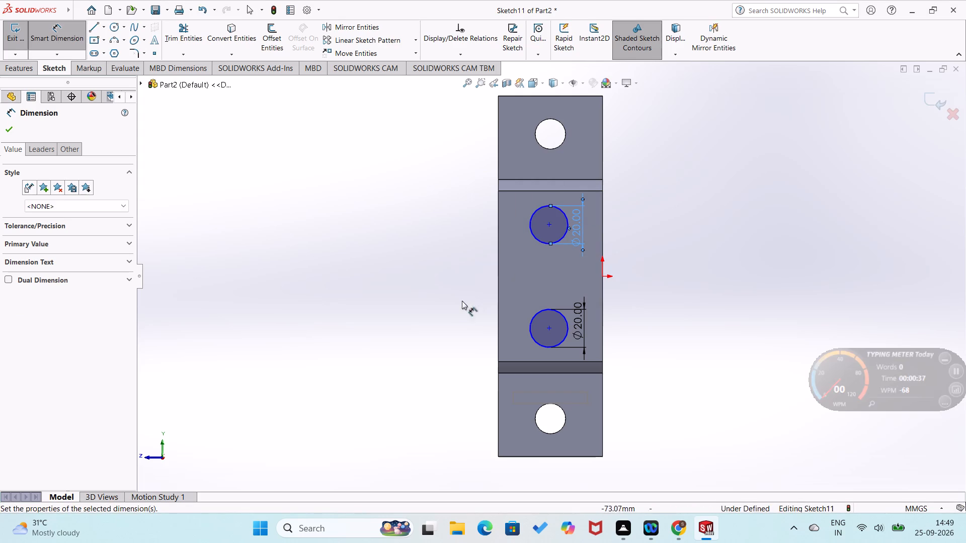
Dimension the vertical distance between the two circle centres as 55 mm.
{"action": "right_click_drag", "start_coordinate": [449, 307], "coordinate": [425, 184]}
{"action": "right_click_drag", "start_coordinate": [464, 288], "coordinate": [454, 176]}
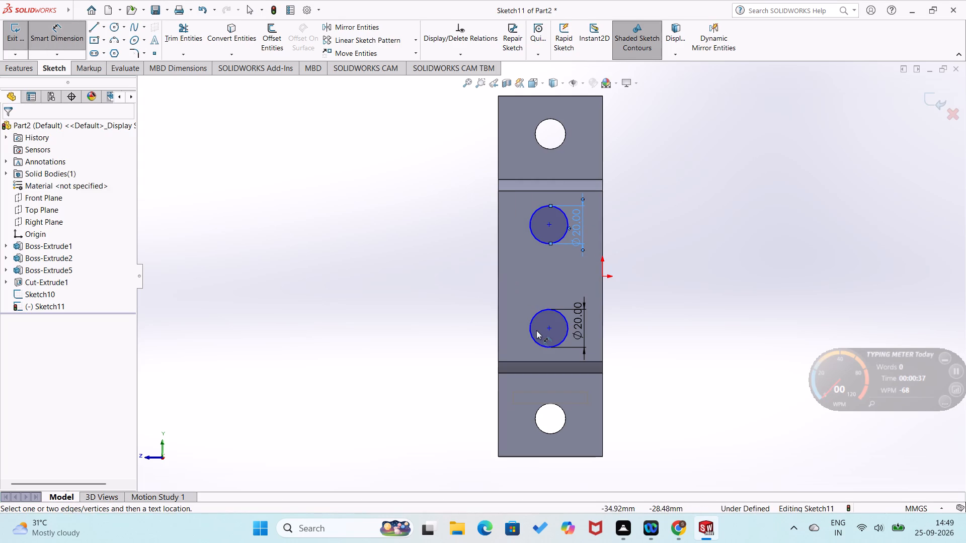
{"action": "left_click", "coordinate": [549, 328]}
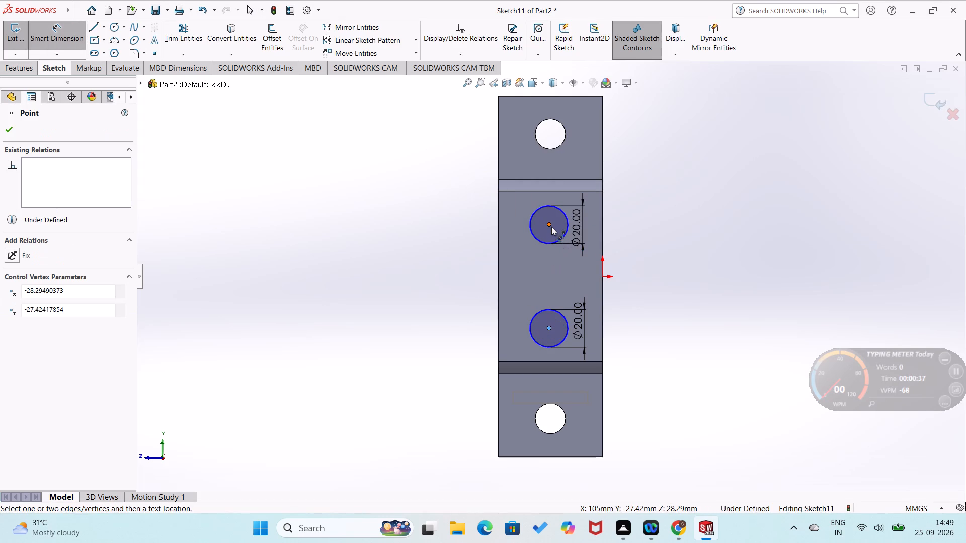
{"action": "left_click", "coordinate": [550, 223]}
{"action": "left_click", "coordinate": [488, 250]}
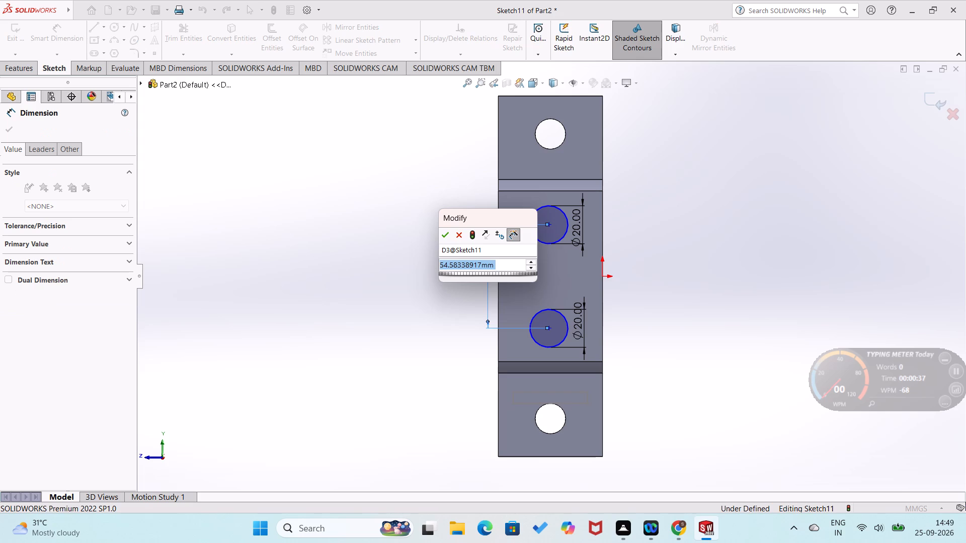
{"action": "type", "text": "55"}
{"action": "key", "text": "Return"}
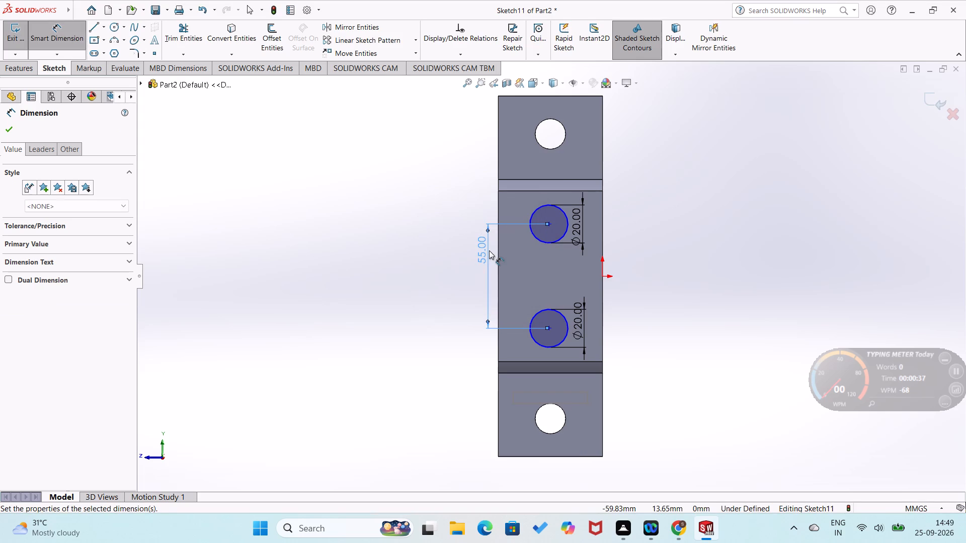
{"action": "left_click", "coordinate": [448, 276]}
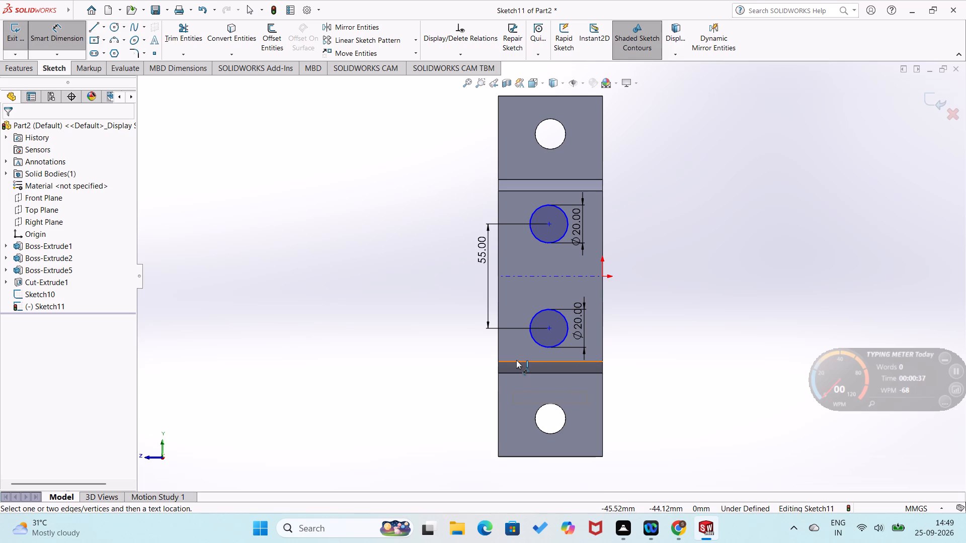
Dimension the lower circle's centre 17 mm from the lower edge of the outer block's flat face.
{"action": "left_click", "coordinate": [516, 360]}
{"action": "left_click", "coordinate": [549, 328]}
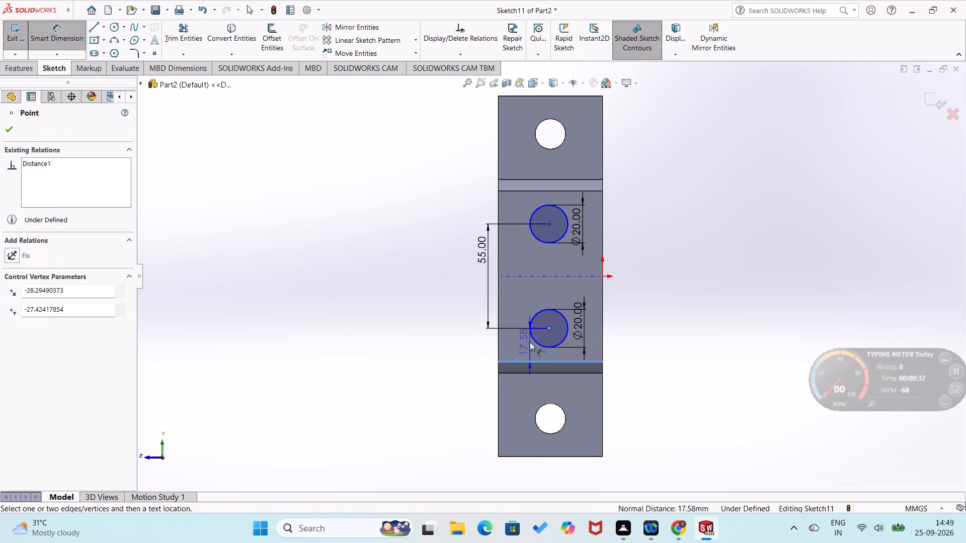
{"action": "left_click", "coordinate": [530, 342]}
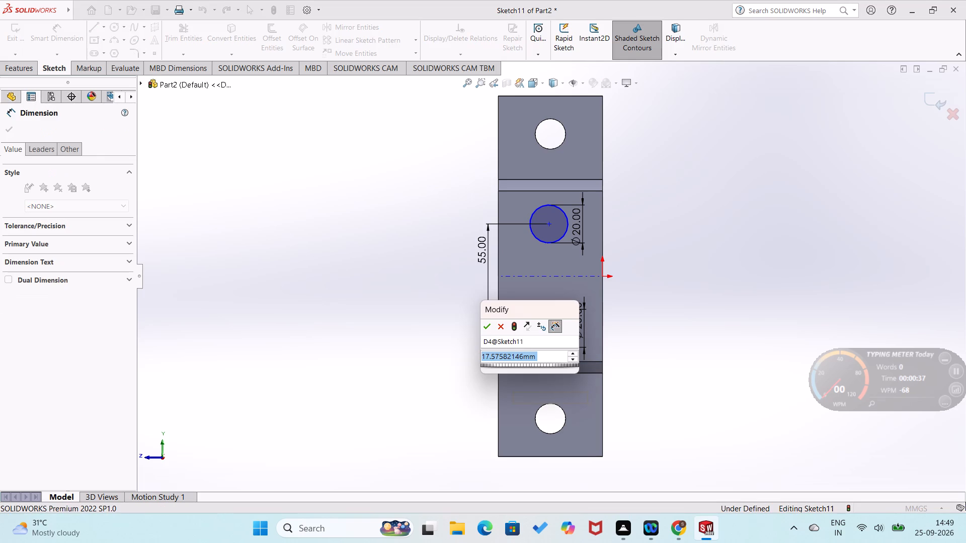
{"action": "key", "text": "1"}
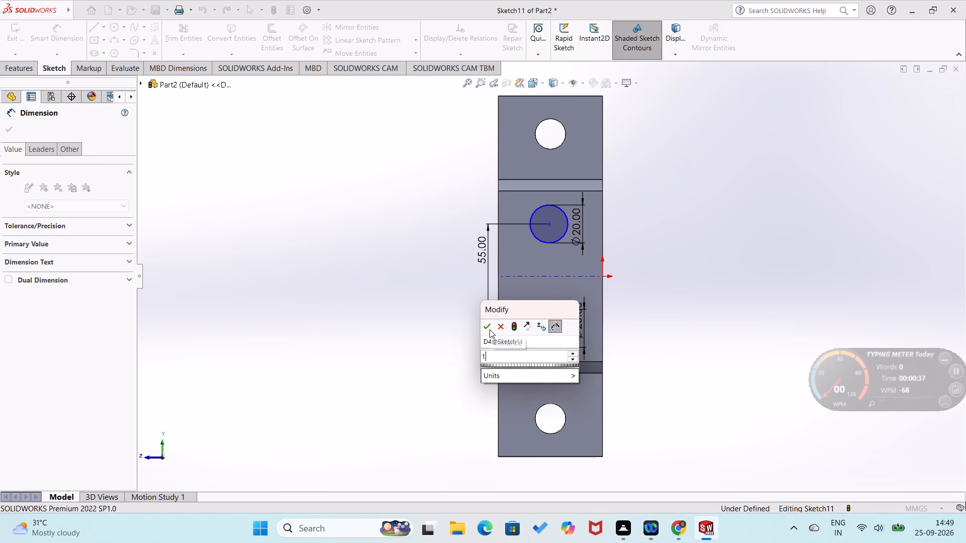
{"action": "key", "text": "7"}
{"action": "key", "text": "Return"}
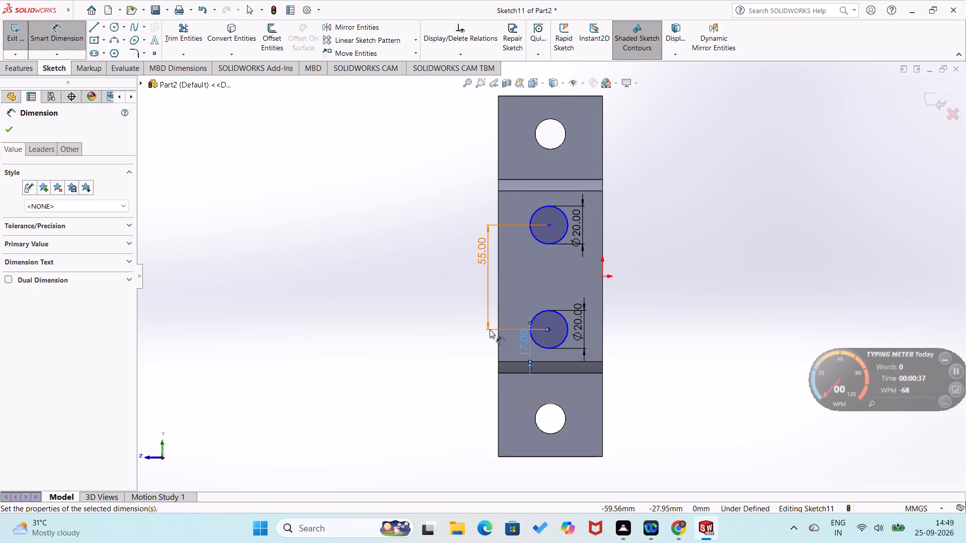
{"action": "left_click", "coordinate": [448, 245]}
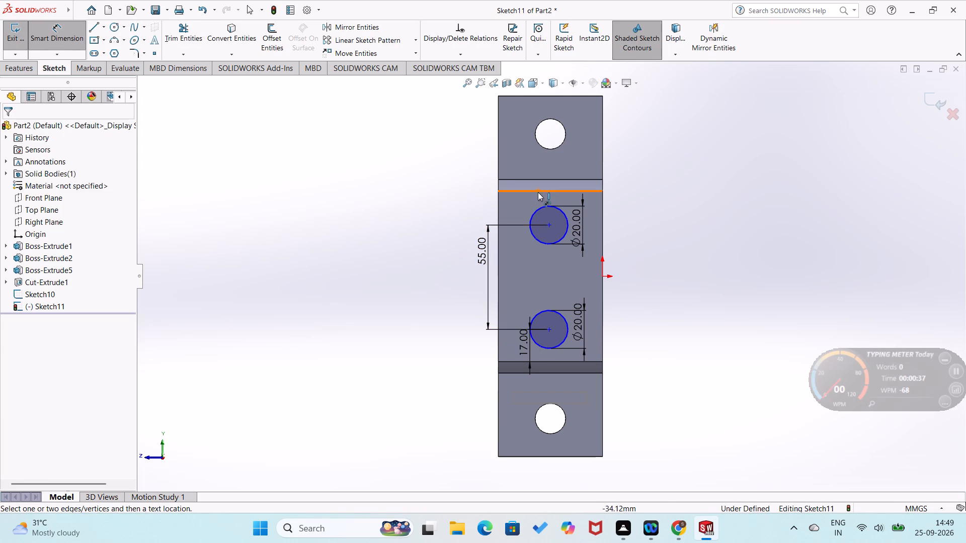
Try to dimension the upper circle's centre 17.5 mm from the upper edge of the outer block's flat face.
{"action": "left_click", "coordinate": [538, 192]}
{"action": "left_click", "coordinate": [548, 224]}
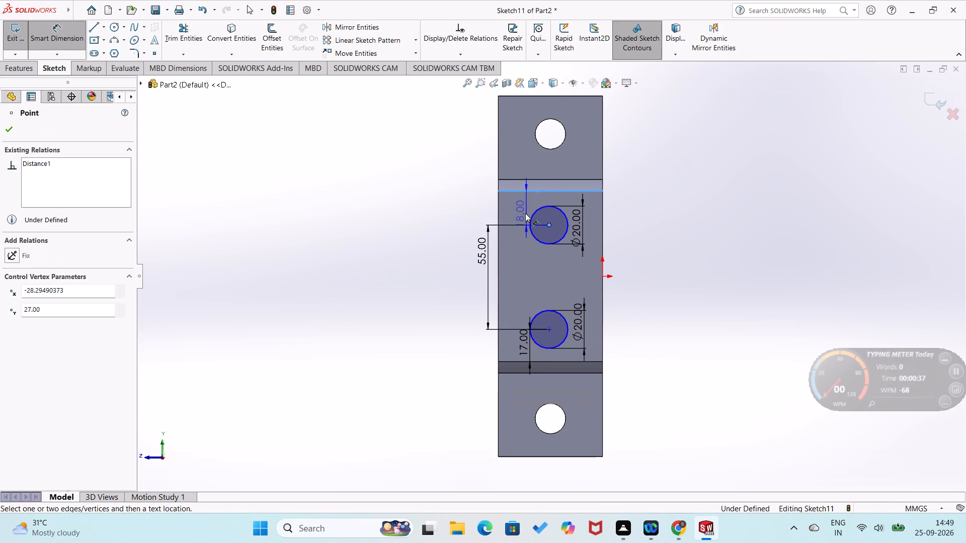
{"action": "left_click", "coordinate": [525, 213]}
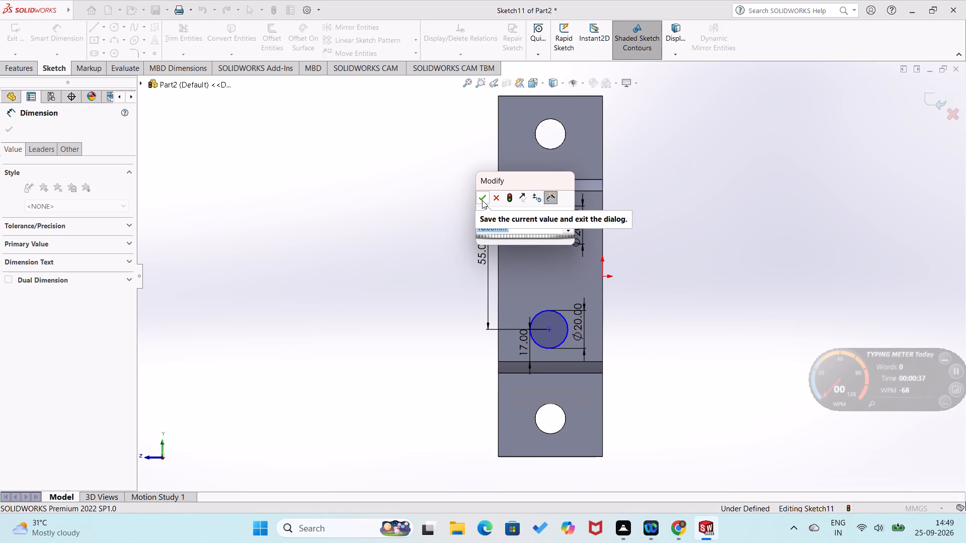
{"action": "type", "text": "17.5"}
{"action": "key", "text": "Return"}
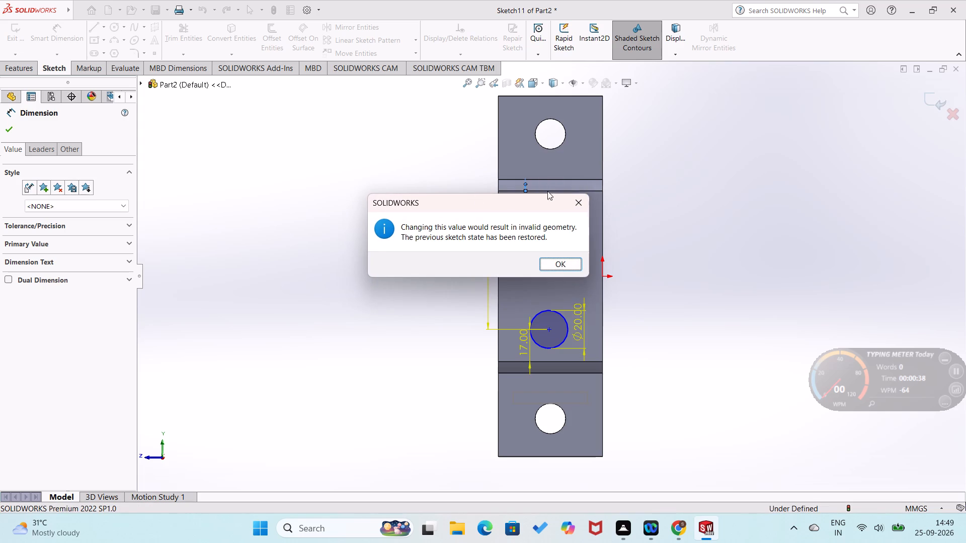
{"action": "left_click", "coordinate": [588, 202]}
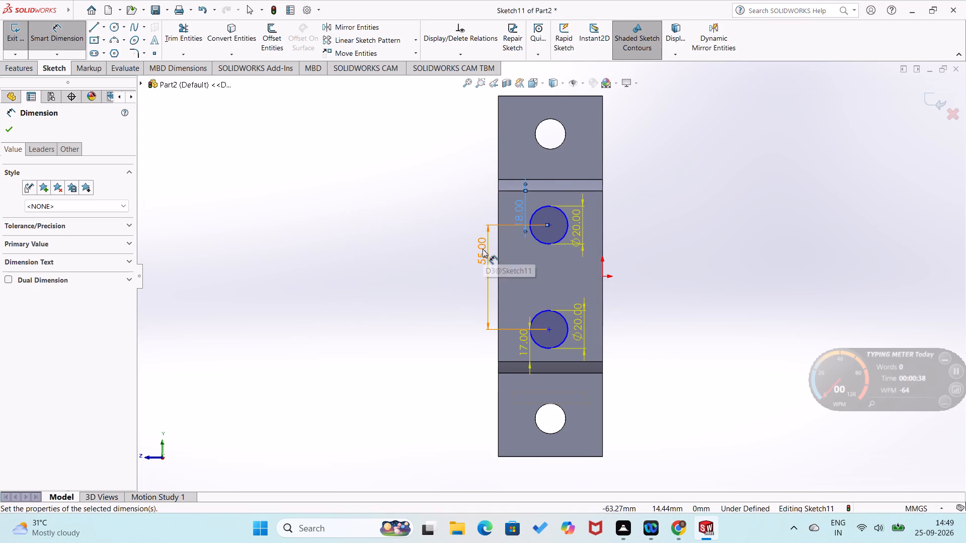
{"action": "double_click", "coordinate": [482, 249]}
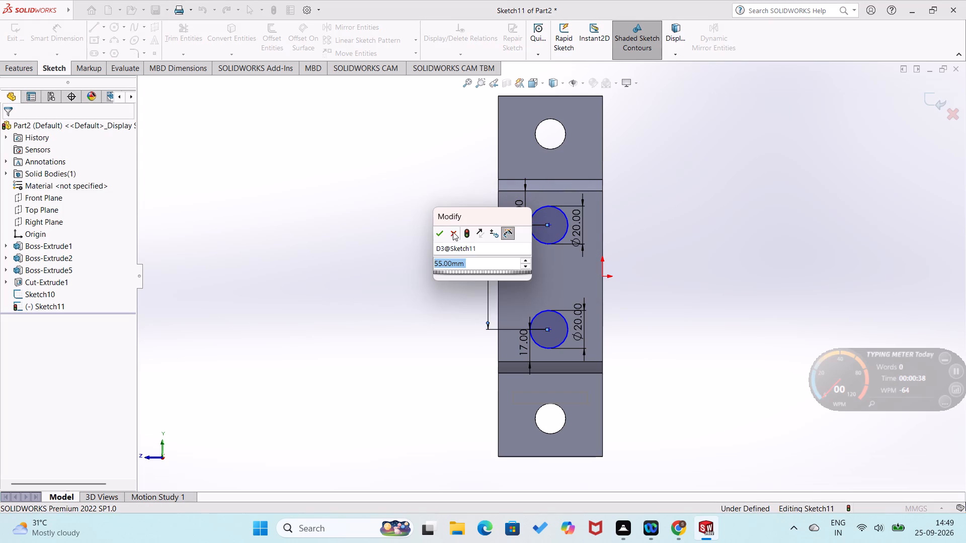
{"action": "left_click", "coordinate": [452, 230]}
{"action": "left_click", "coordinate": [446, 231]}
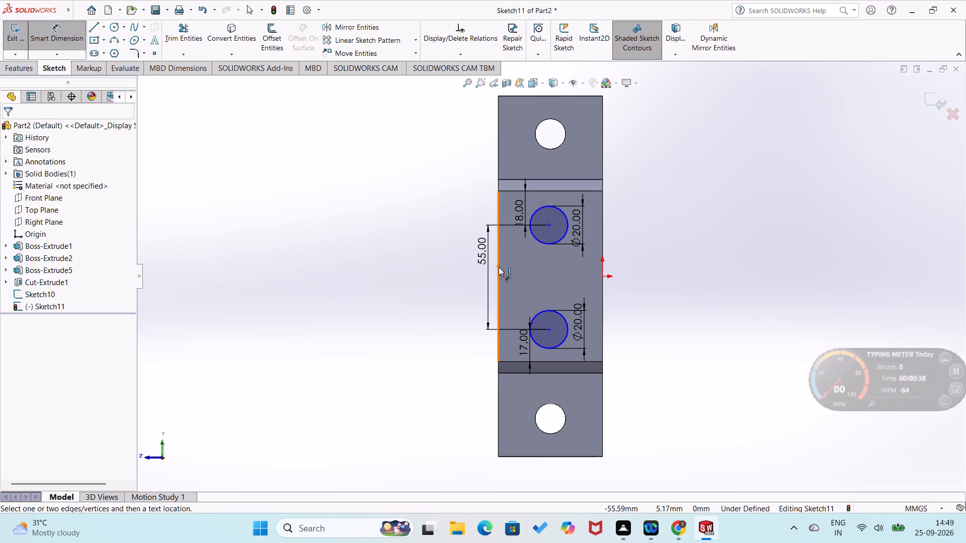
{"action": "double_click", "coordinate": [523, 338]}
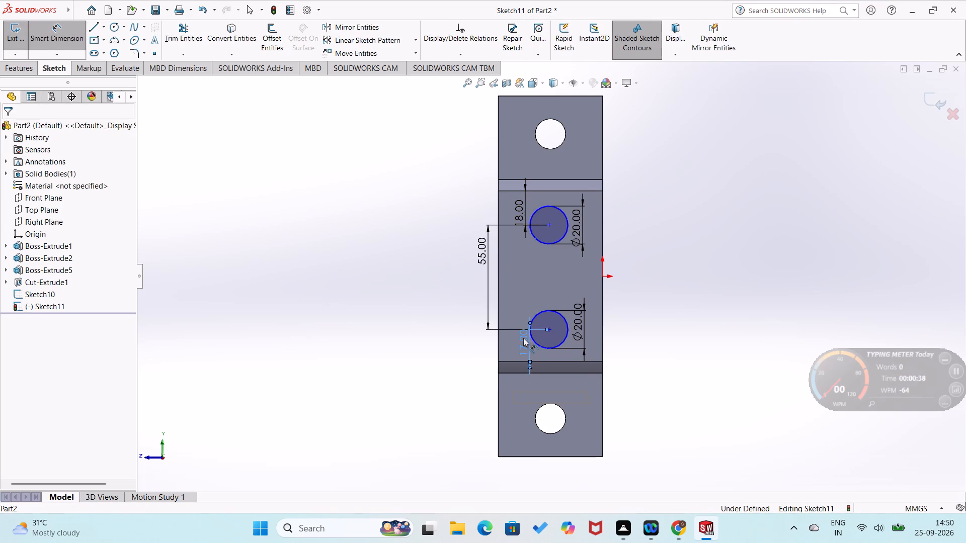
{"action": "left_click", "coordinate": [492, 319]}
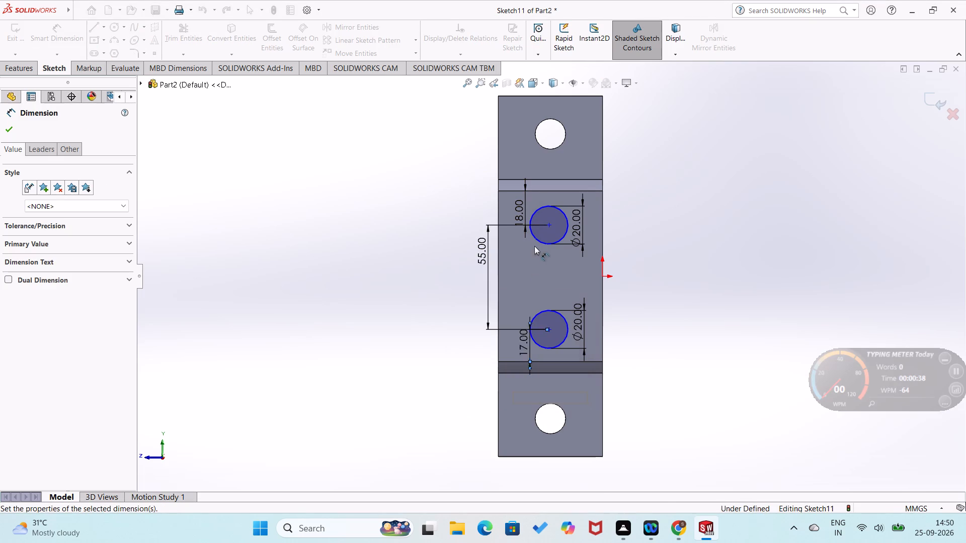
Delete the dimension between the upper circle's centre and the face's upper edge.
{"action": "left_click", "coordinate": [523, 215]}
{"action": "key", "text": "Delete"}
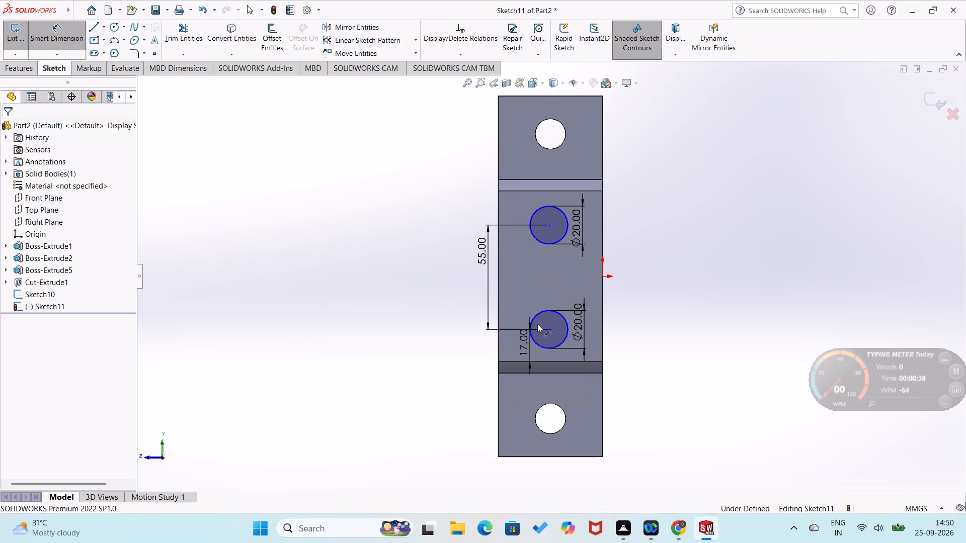
Set the distance between the lower circle's centre and the face's lower edge to 17.5 mm.
{"action": "double_click", "coordinate": [529, 333]}
{"action": "type", "text": "17.5"}
{"action": "key", "text": "Return"}
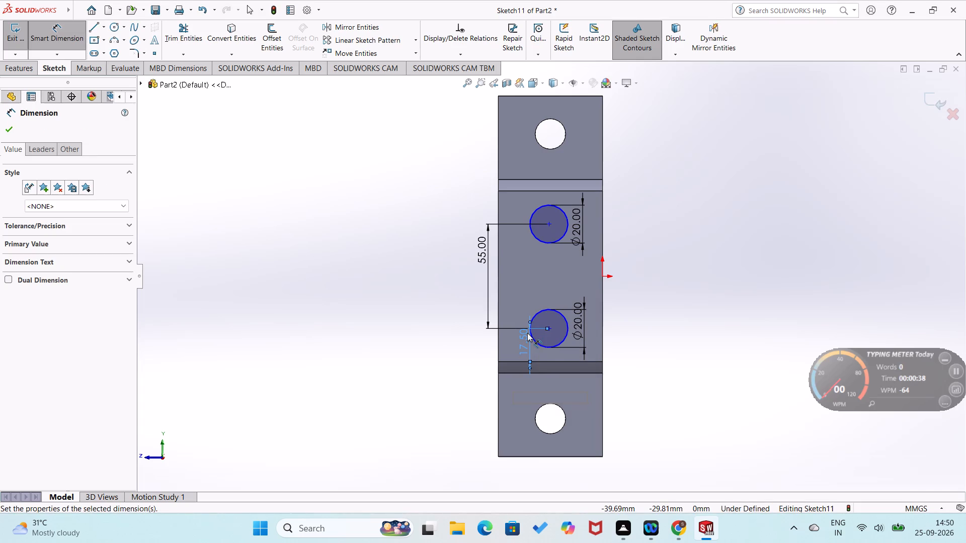
{"action": "left_click", "coordinate": [435, 335]}
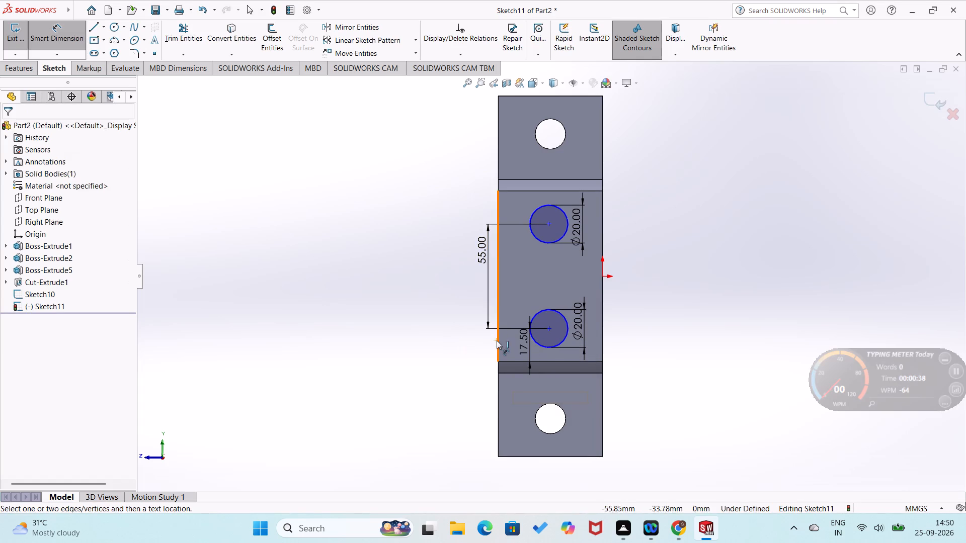
Dimension the lower circle's centre 27.5 mm horizontally from the face's vertical edge opposite the origin.
{"action": "left_click", "coordinate": [496, 340]}
{"action": "left_click", "coordinate": [499, 340]}
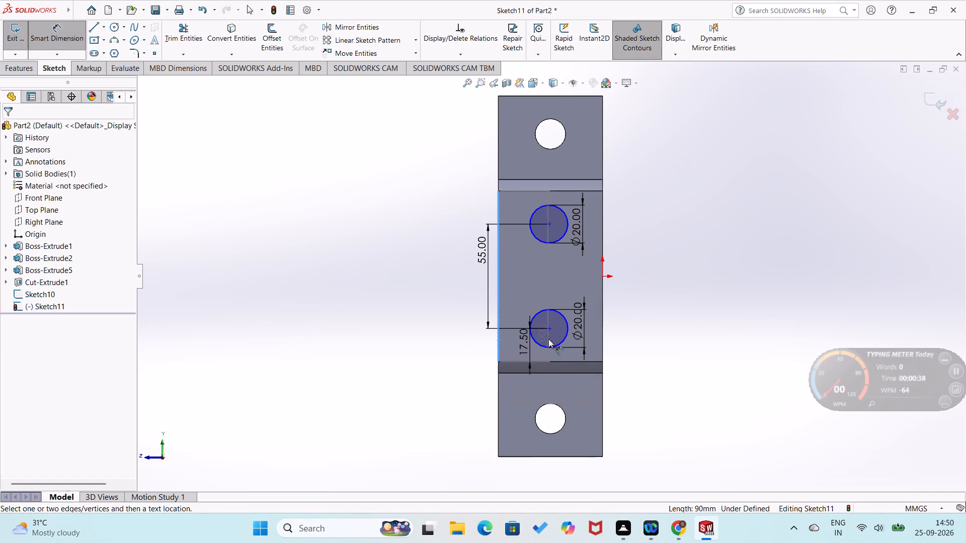
{"action": "left_click", "coordinate": [547, 327]}
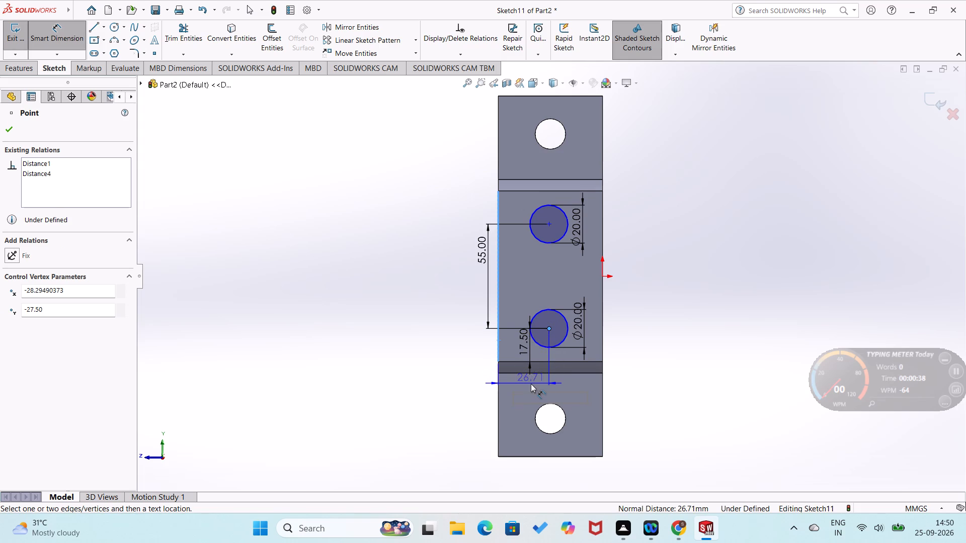
{"action": "left_click", "coordinate": [531, 386]}
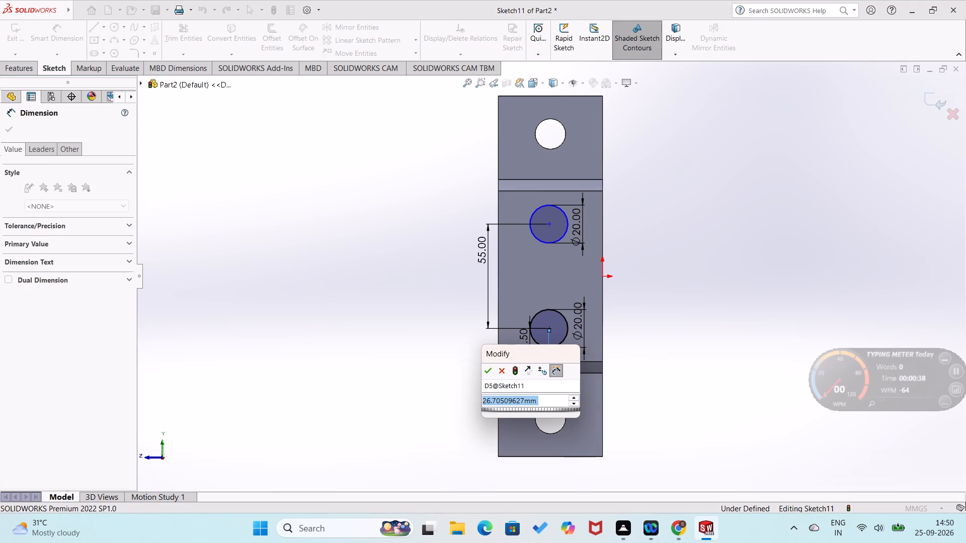
{"action": "type", "text": "27.5"}
{"action": "key", "text": "Return"}
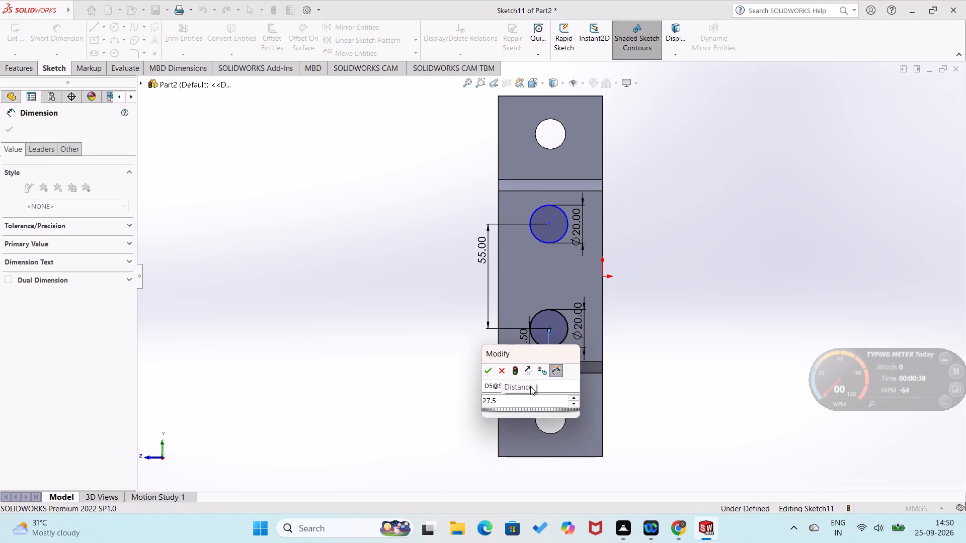
{"action": "left_click", "coordinate": [436, 303]}
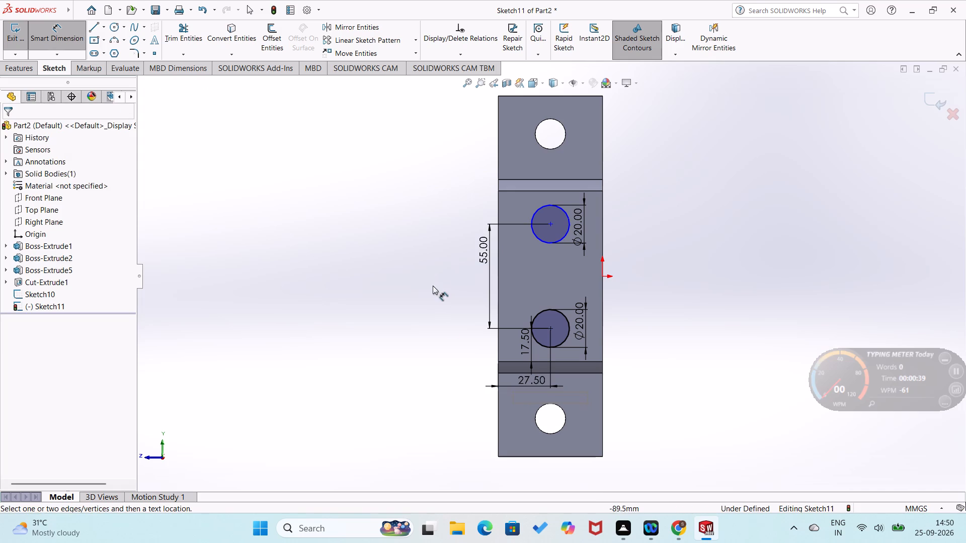
Dimension the upper circle's centre 27.5 mm horizontally from the same vertical edge of the outer block's face.
{"action": "left_click", "coordinate": [499, 213]}
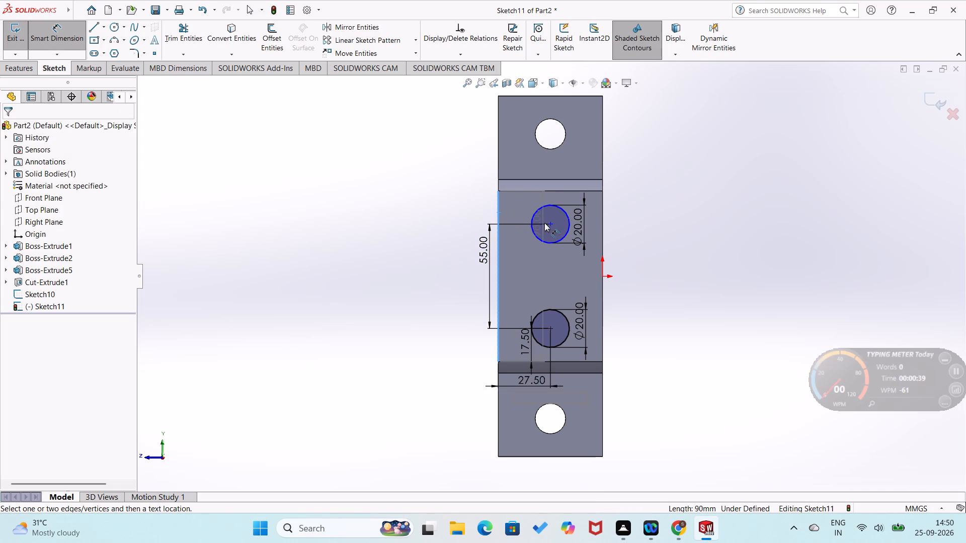
{"action": "left_click", "coordinate": [549, 223]}
{"action": "left_click", "coordinate": [539, 267]}
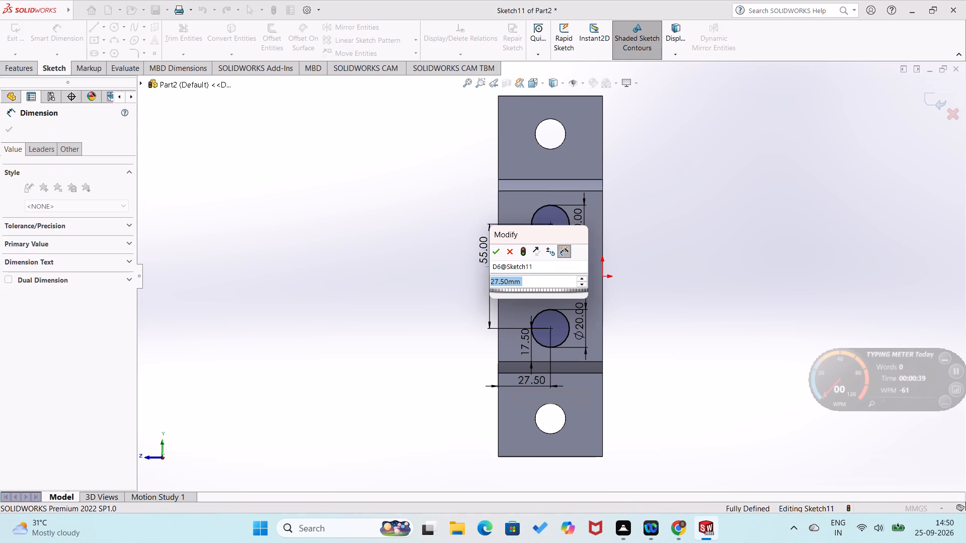
{"action": "left_click", "coordinate": [502, 255]}
{"action": "left_click", "coordinate": [415, 260]}
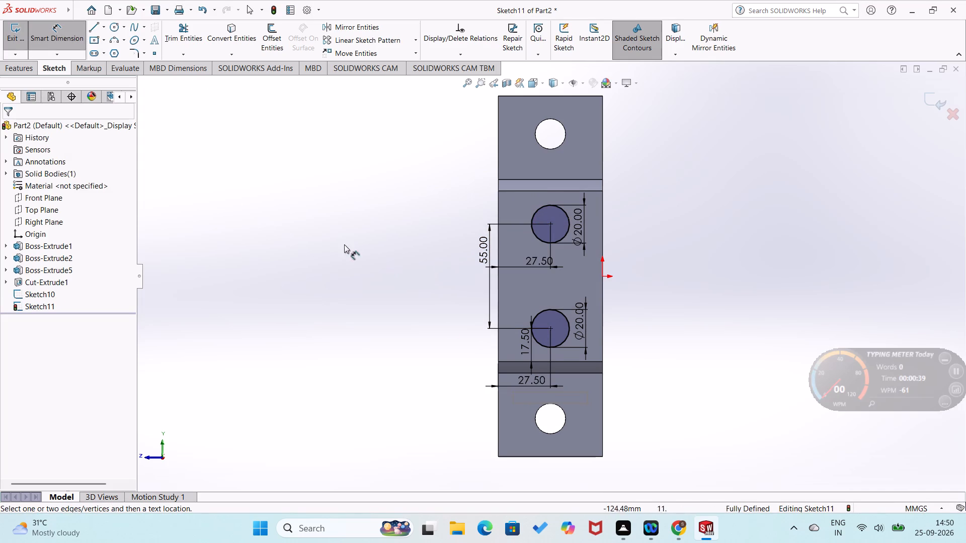
Cut both 20 mm circles into the outer block with a 25 mm deep blind Extruded Cut.
{"action": "left_click", "coordinate": [18, 67]}
{"action": "left_click", "coordinate": [18, 50]}
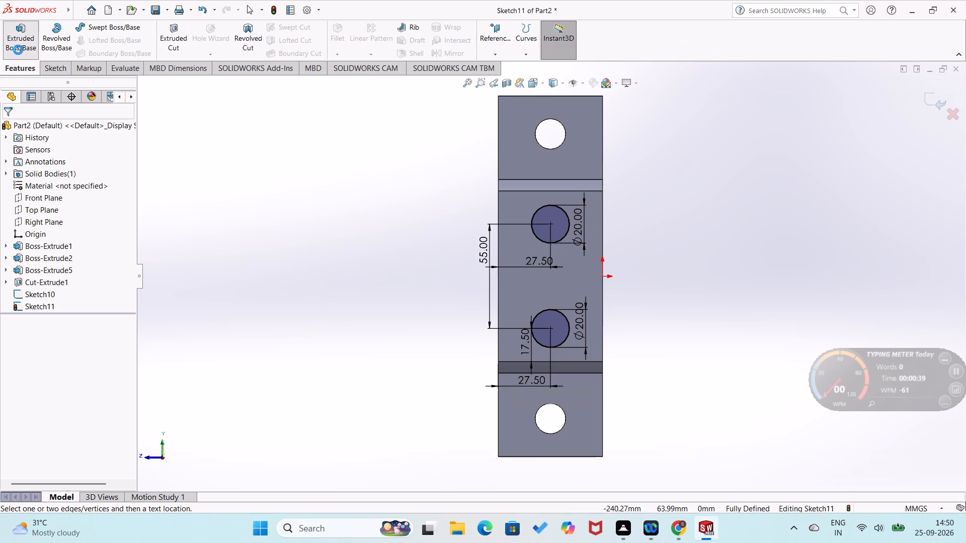
{"action": "left_click", "coordinate": [29, 128]}
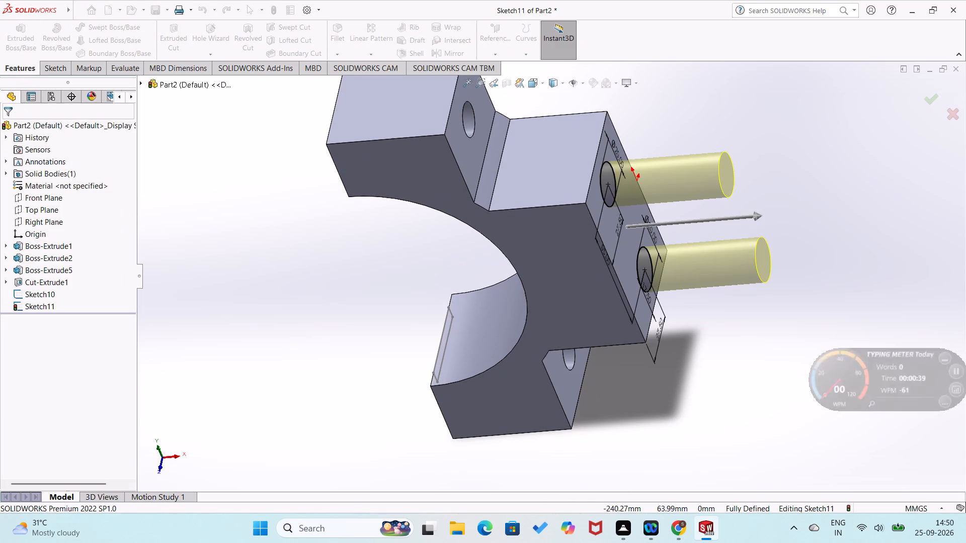
{"action": "left_click", "coordinate": [169, 28]}
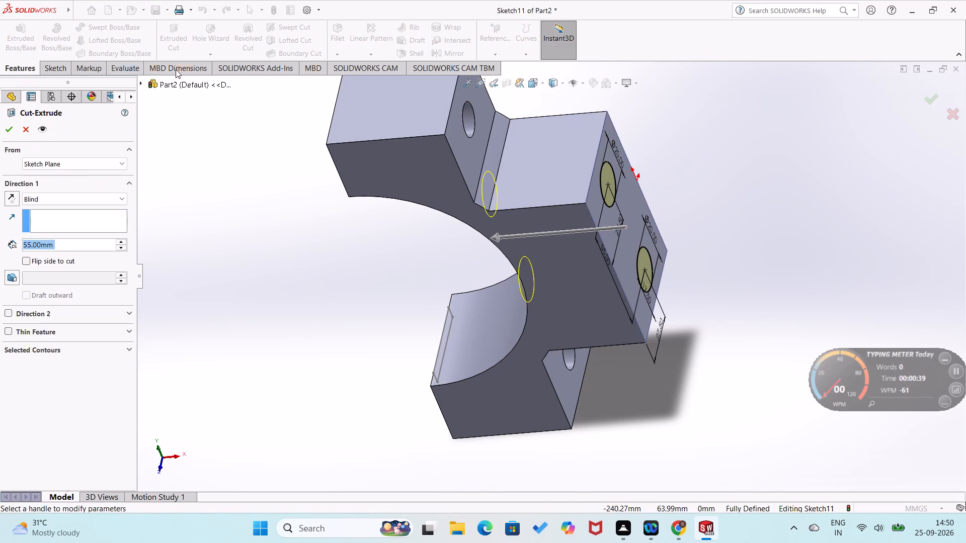
{"action": "middle_click_drag", "start_coordinate": [342, 273], "coordinate": [405, 267]}
{"action": "left_click", "coordinate": [120, 249]}
{"action": "left_click", "coordinate": [120, 249]}
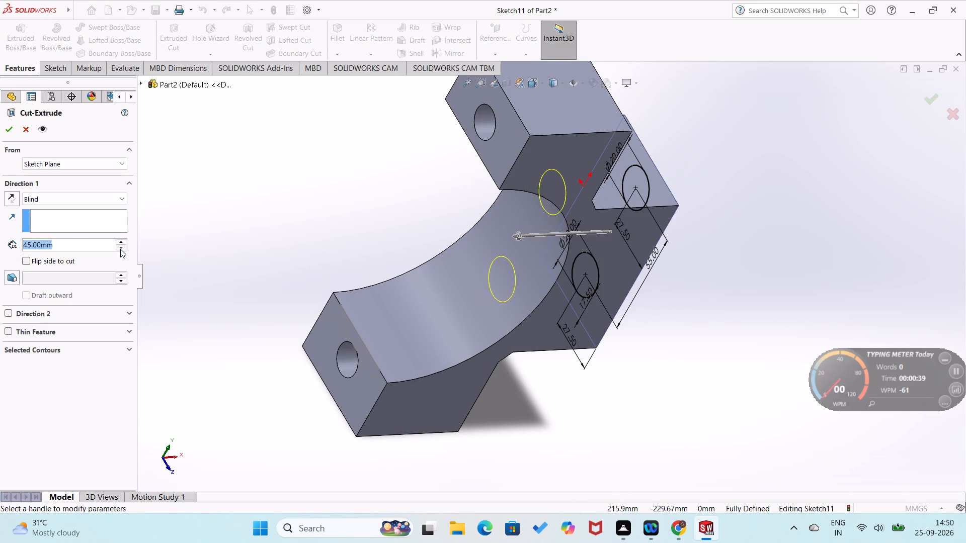
{"action": "left_click", "coordinate": [120, 249]}
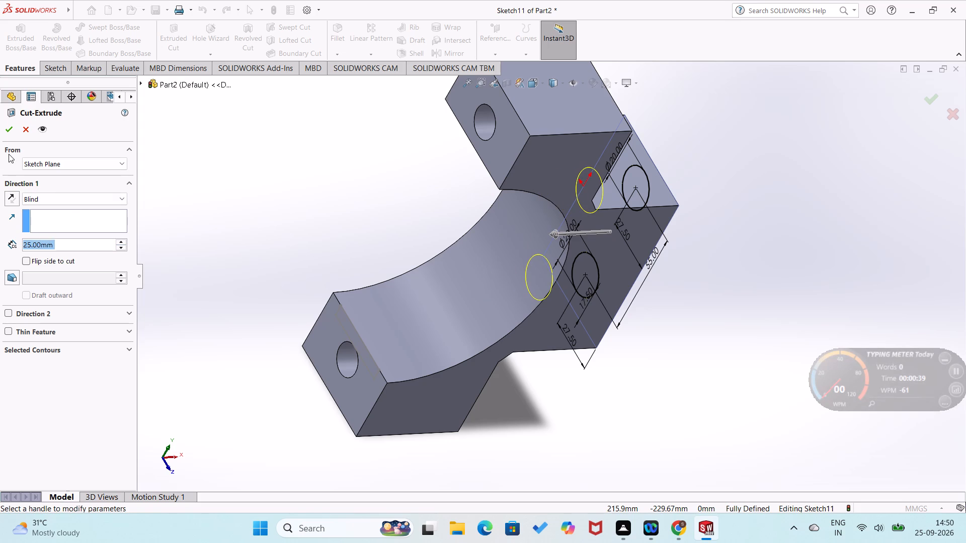
{"action": "left_click", "coordinate": [8, 128]}
{"action": "left_click", "coordinate": [211, 172]}
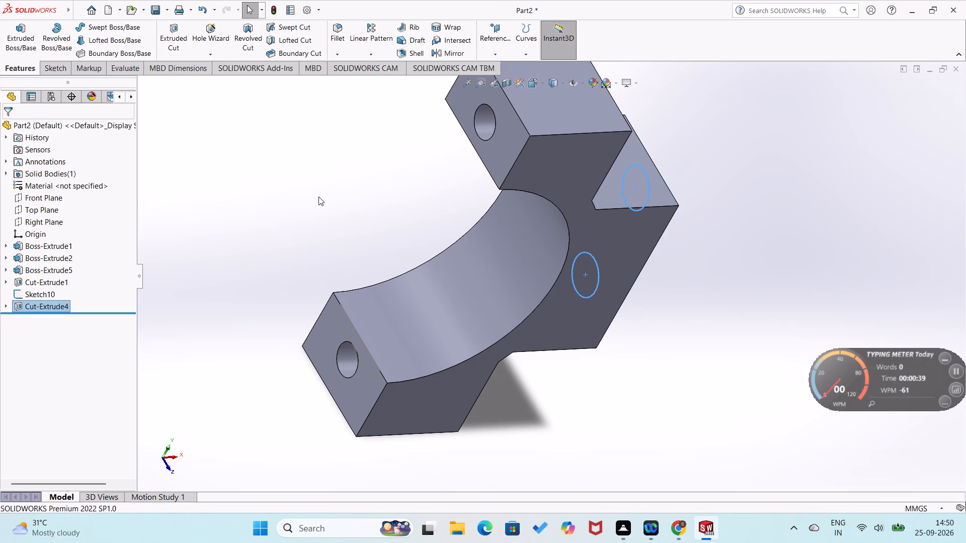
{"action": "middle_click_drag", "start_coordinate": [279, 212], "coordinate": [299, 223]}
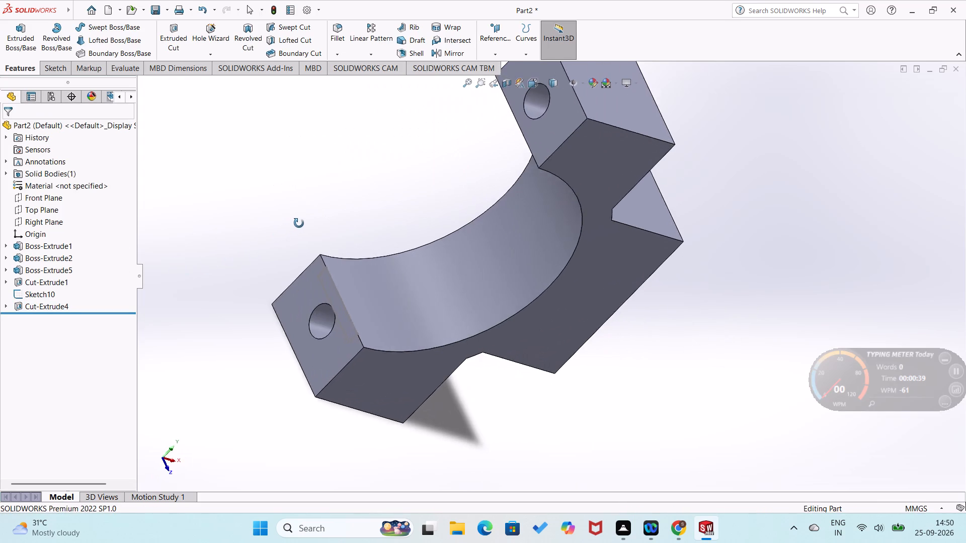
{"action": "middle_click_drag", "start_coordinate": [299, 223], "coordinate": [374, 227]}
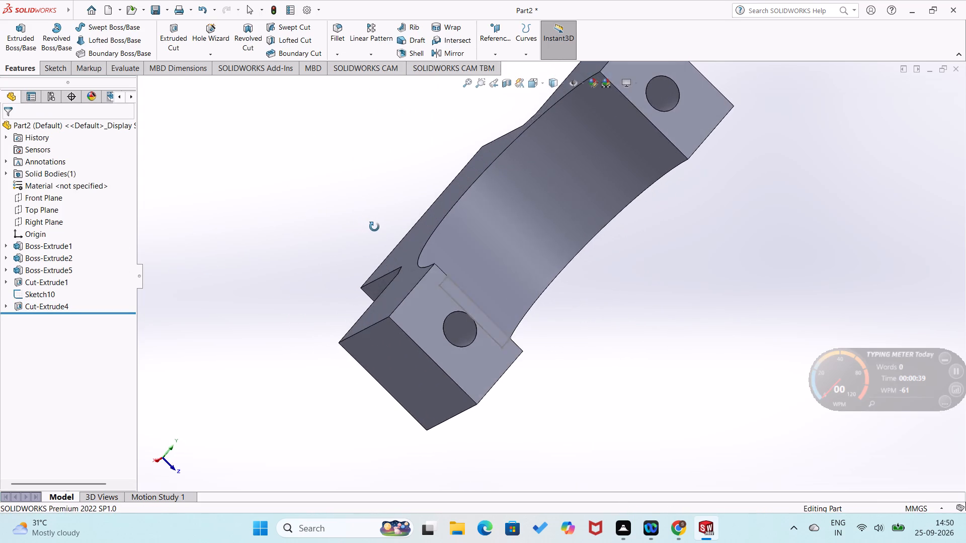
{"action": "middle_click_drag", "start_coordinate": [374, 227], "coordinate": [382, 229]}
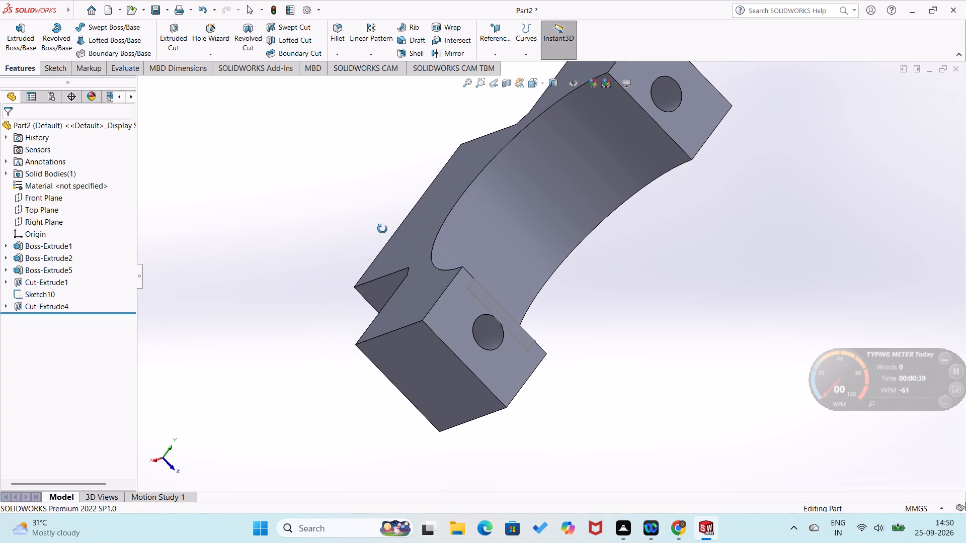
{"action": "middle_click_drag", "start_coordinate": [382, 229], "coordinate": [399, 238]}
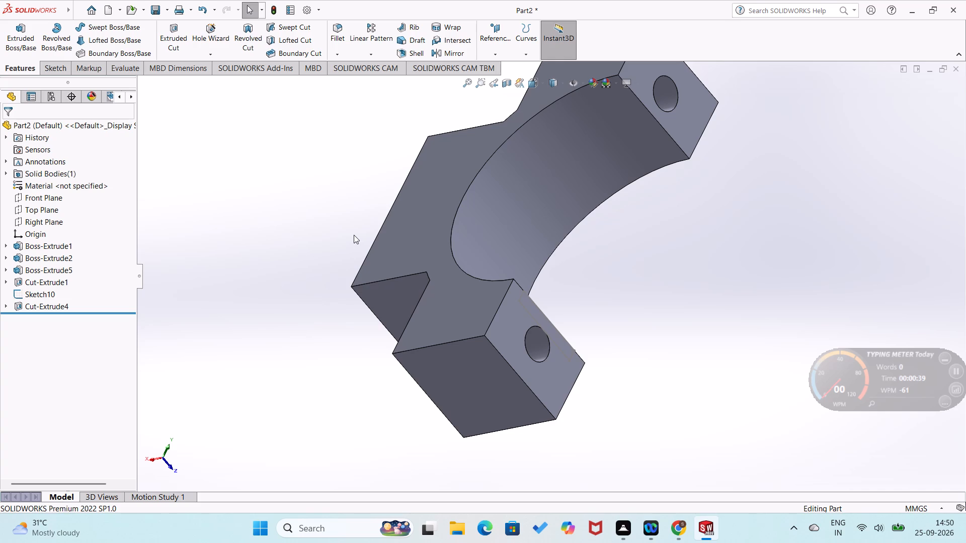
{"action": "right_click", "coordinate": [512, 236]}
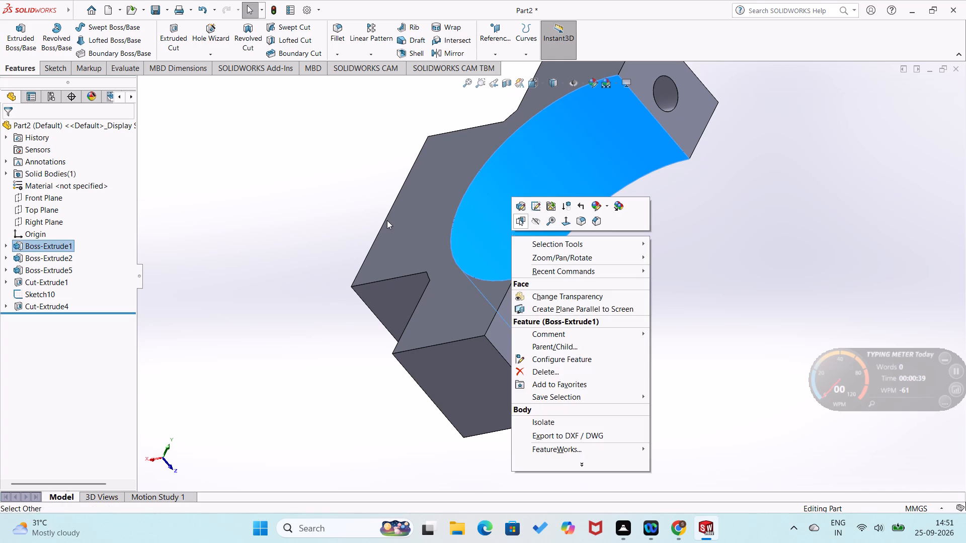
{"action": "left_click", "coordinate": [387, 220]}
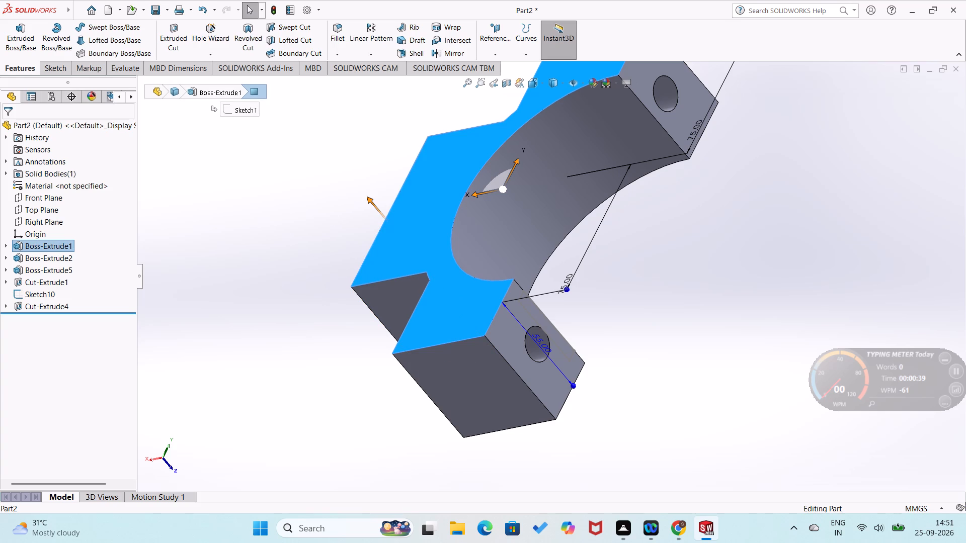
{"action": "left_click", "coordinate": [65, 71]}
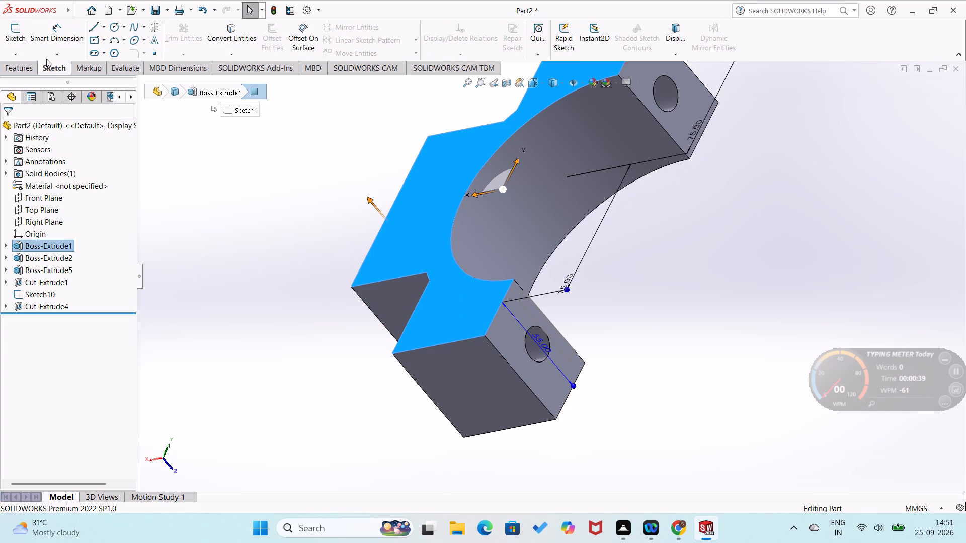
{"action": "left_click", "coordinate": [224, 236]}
Open a new sketch on the lower end block's flat mating face, the one with the bolt hole.
{"action": "right_click", "coordinate": [561, 381]}
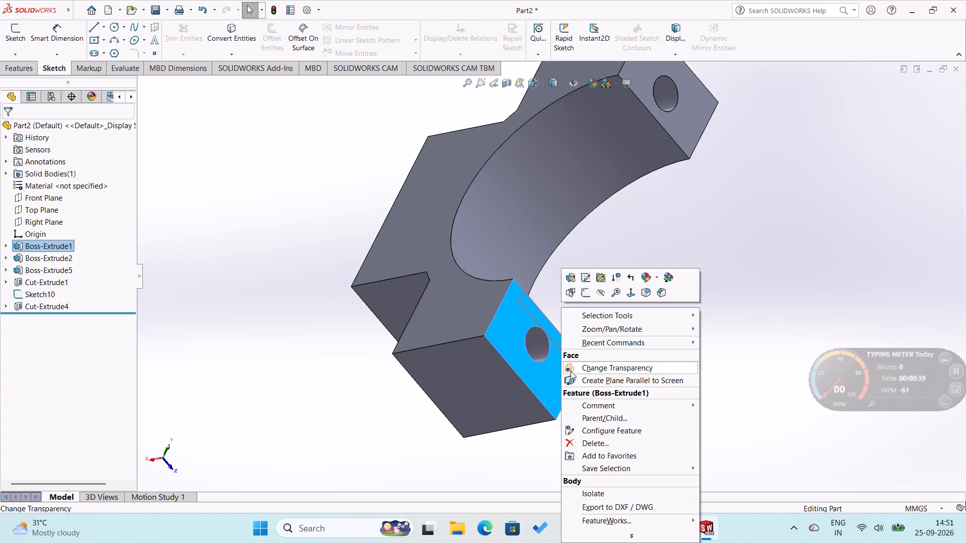
{"action": "left_click", "coordinate": [585, 295]}
{"action": "left_click", "coordinate": [426, 351]}
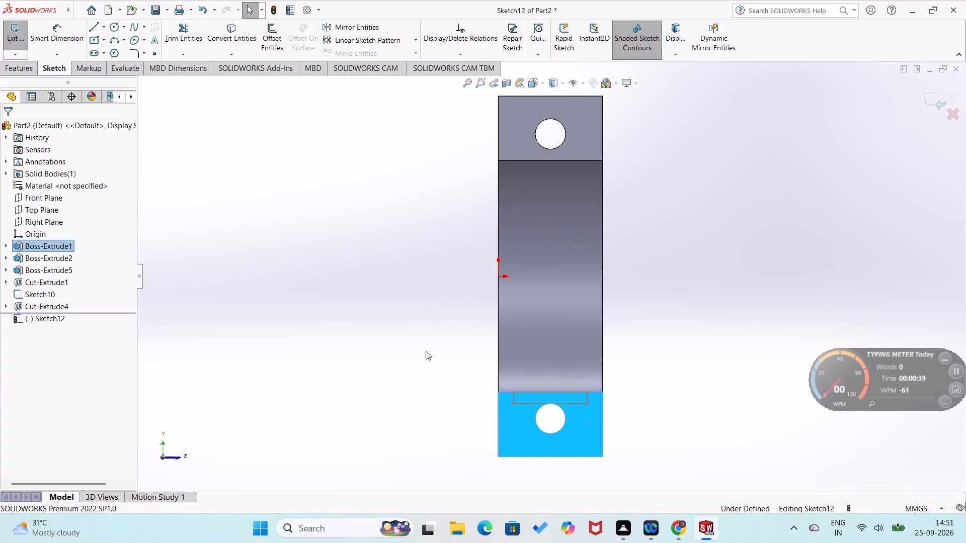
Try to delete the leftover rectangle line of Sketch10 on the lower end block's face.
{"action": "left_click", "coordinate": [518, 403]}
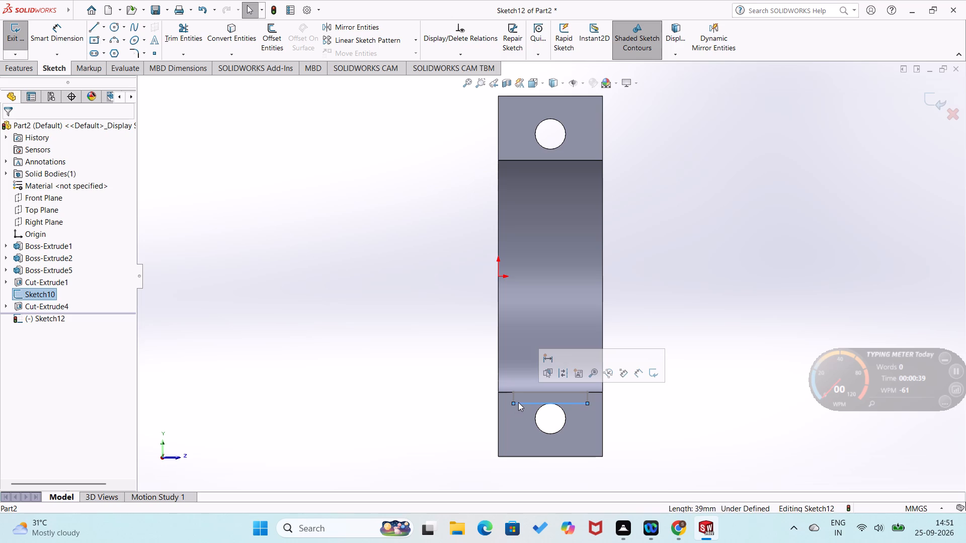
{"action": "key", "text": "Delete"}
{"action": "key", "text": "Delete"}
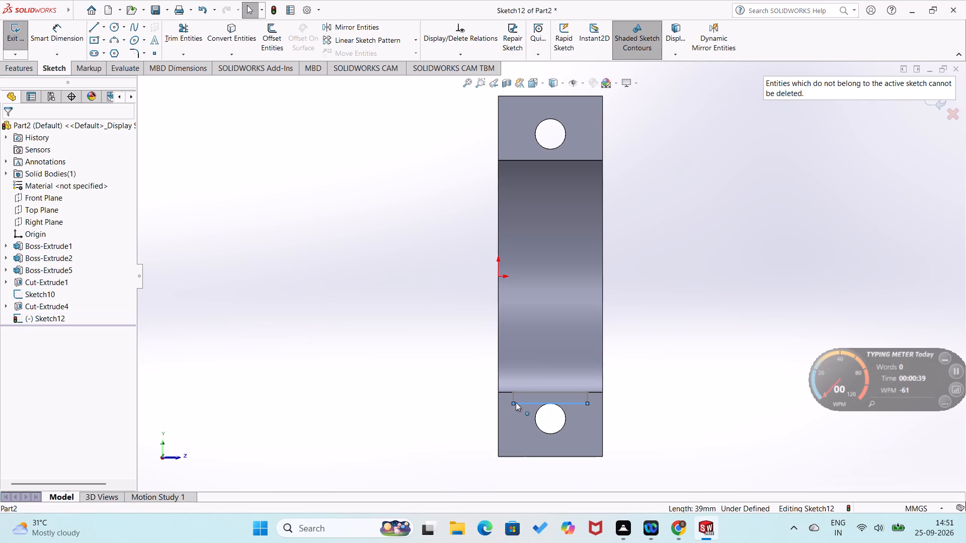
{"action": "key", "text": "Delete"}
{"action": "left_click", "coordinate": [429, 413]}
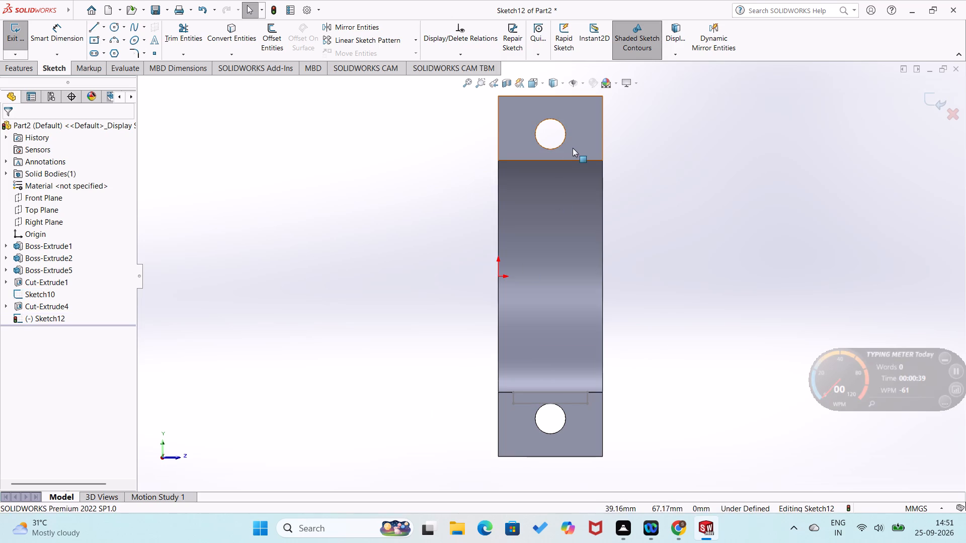
Sketch a closed rectangle about 30 mm by 11.7 mm with lines, extending from the upper end block's inner edge towards the ring's middle.
{"action": "right_click_drag", "start_coordinate": [377, 284], "coordinate": [303, 313]}
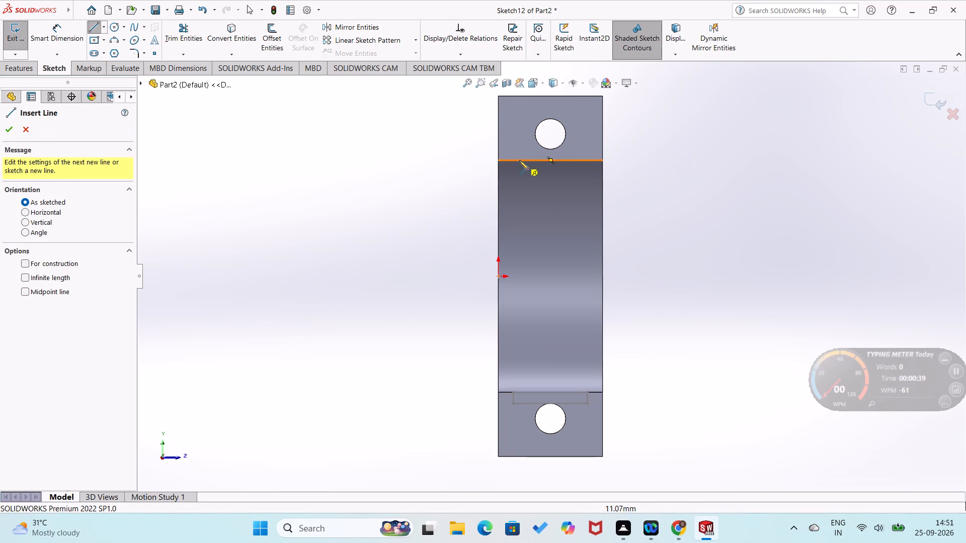
{"action": "left_click", "coordinate": [519, 160]}
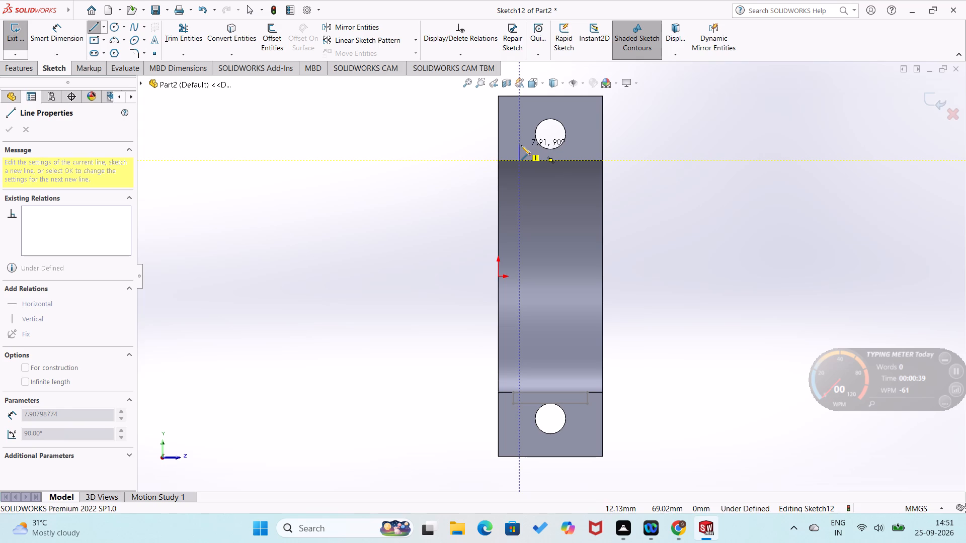
{"action": "left_click", "coordinate": [520, 183]}
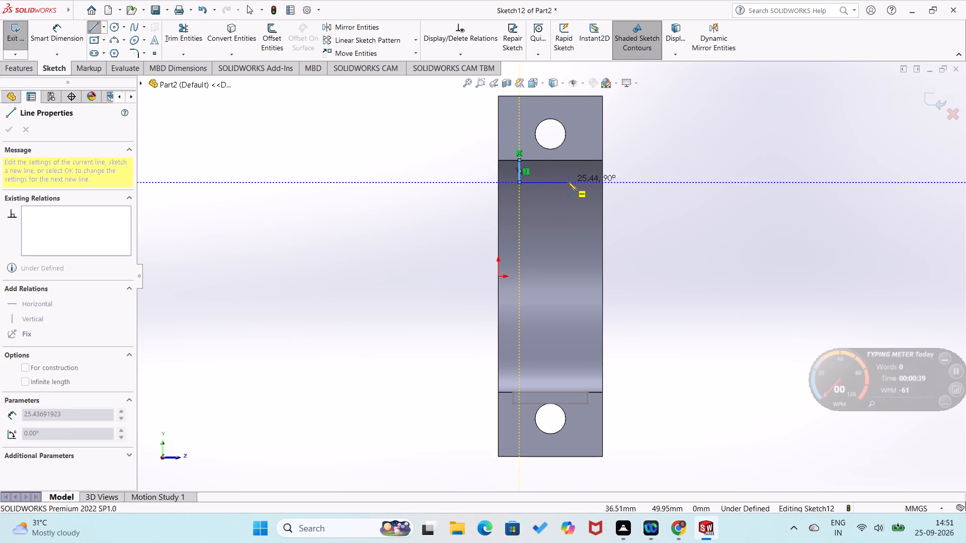
{"action": "left_click", "coordinate": [576, 183]}
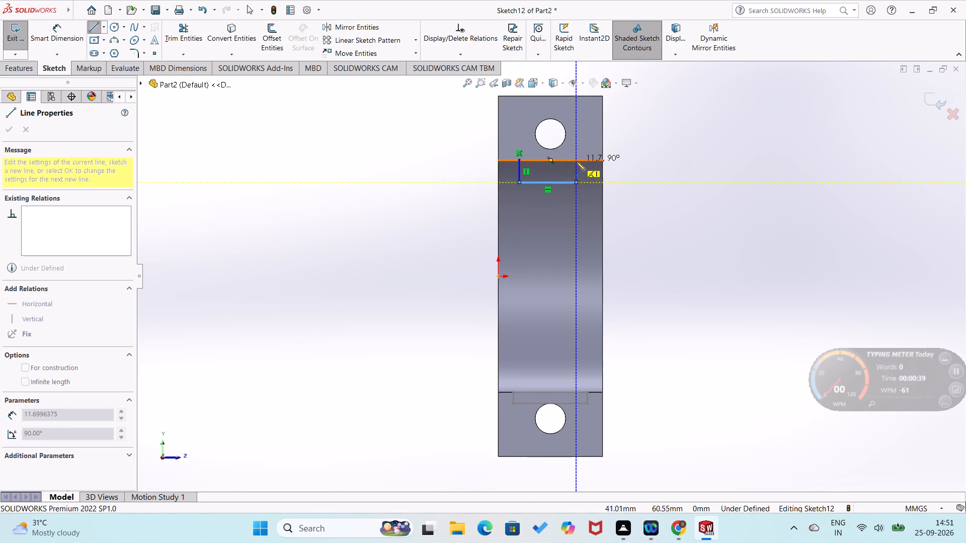
{"action": "left_click", "coordinate": [576, 161]}
{"action": "left_click", "coordinate": [516, 160]}
{"action": "right_click_drag", "start_coordinate": [519, 210], "coordinate": [562, 141]}
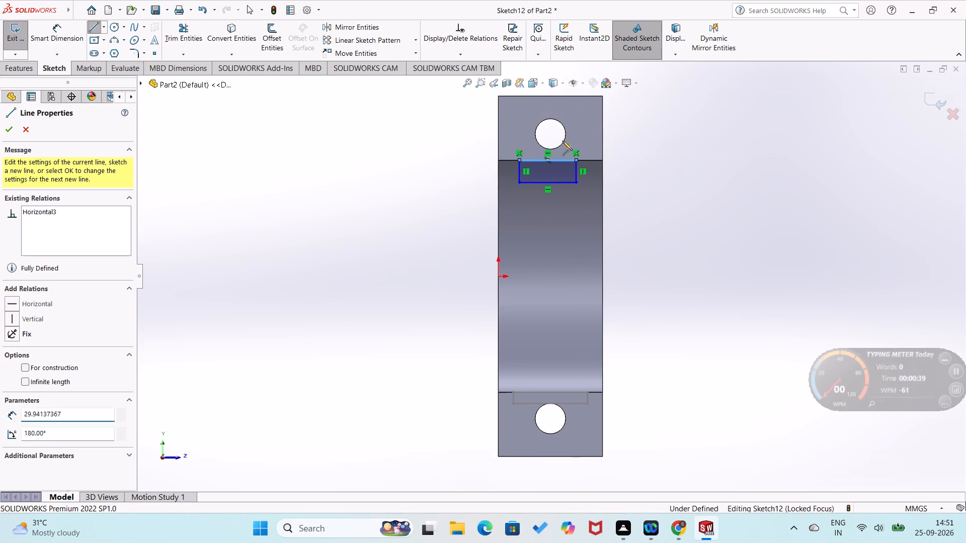
Dimension the rectangle's long side at 30 mm.
{"action": "left_click", "coordinate": [551, 182]}
{"action": "left_click", "coordinate": [552, 198]}
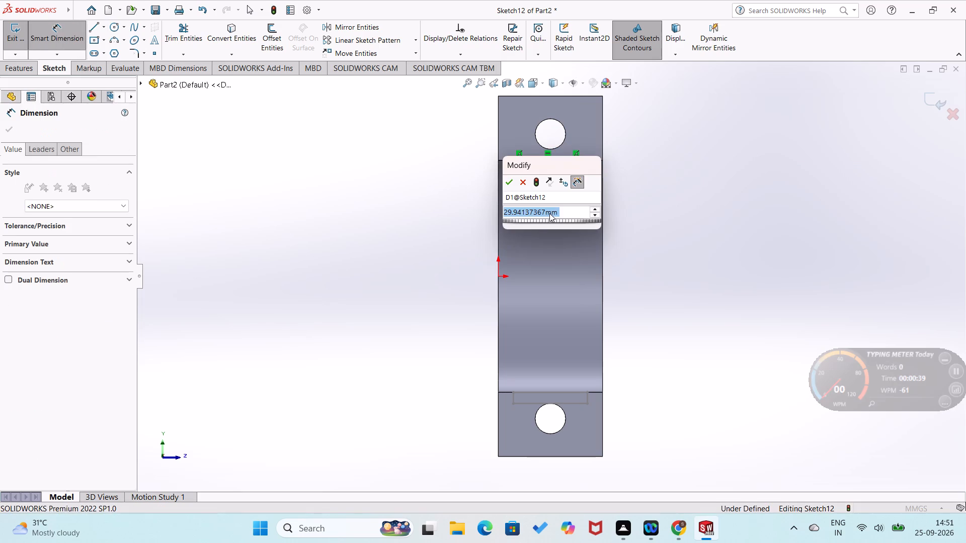
{"action": "type", "text": "30."}
{"action": "key", "text": "Return"}
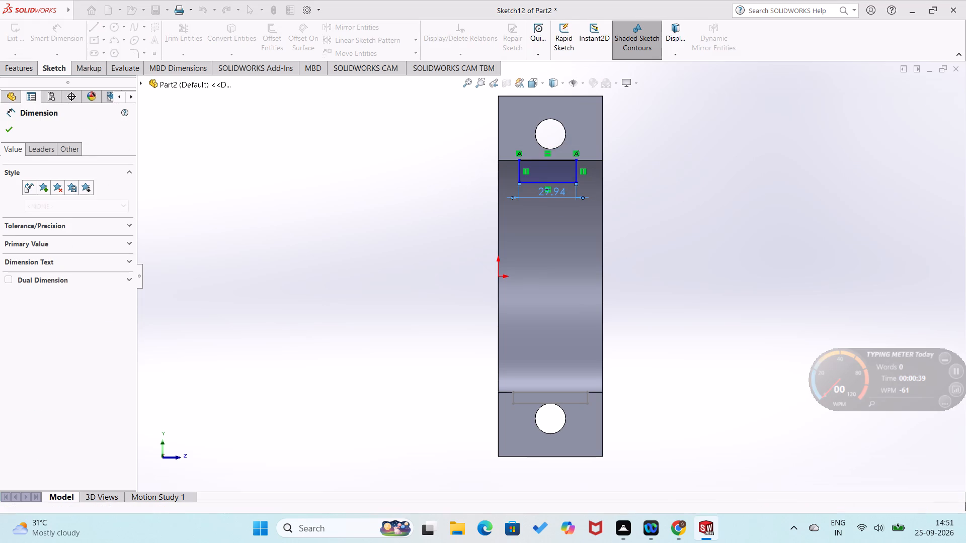
Dimension the rectangle's short side 13 mm from the part's vertical edge opposite the origin.
{"action": "left_click", "coordinate": [575, 171]}
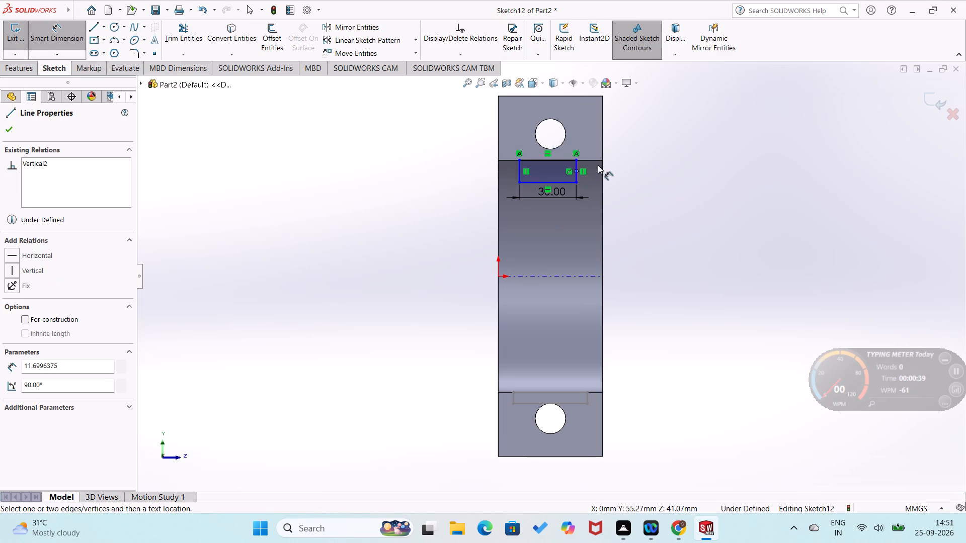
{"action": "left_click", "coordinate": [603, 159]}
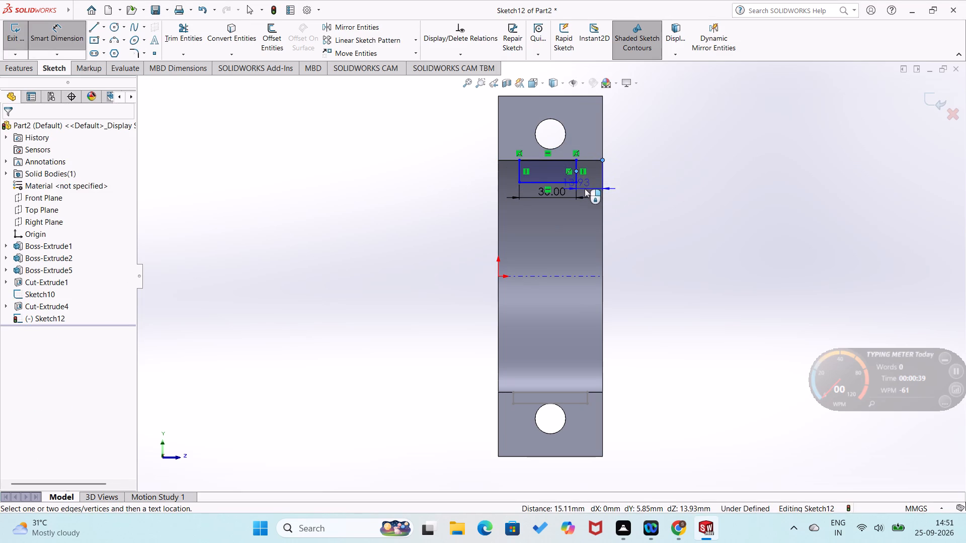
{"action": "left_click", "coordinate": [588, 213]}
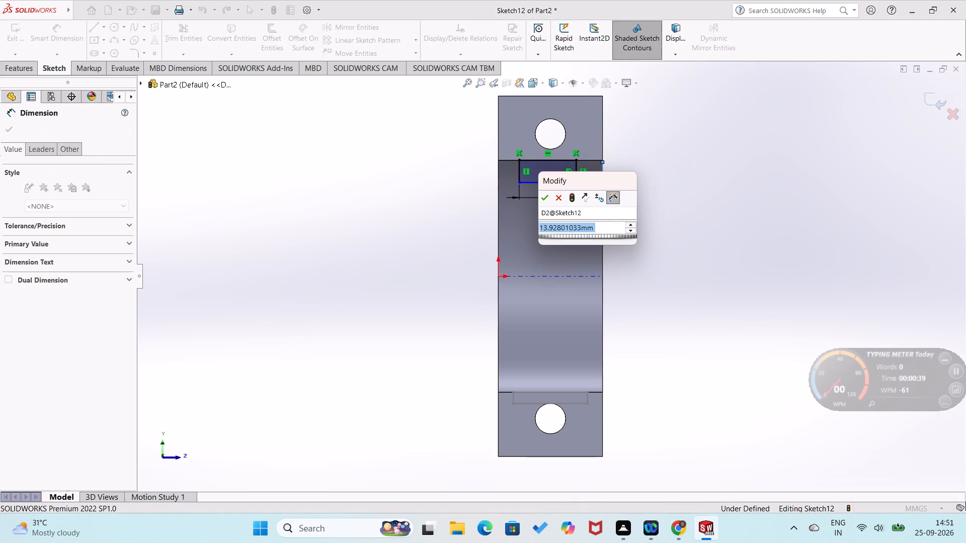
{"action": "type", "text": "13"}
{"action": "key", "text": "Return"}
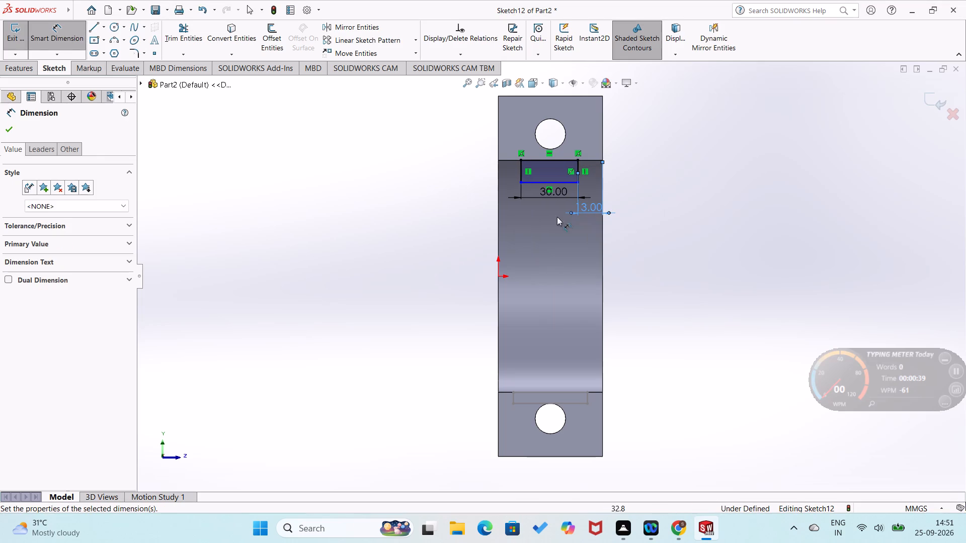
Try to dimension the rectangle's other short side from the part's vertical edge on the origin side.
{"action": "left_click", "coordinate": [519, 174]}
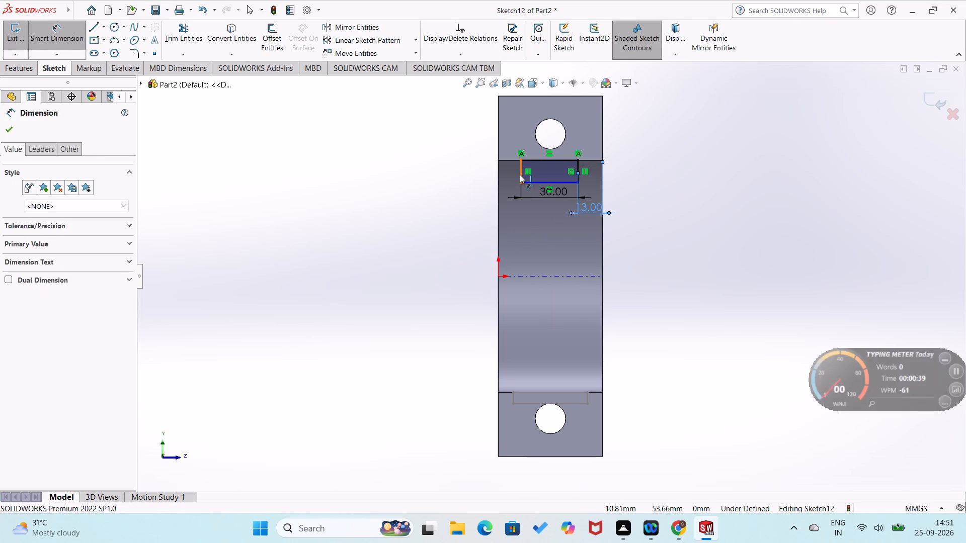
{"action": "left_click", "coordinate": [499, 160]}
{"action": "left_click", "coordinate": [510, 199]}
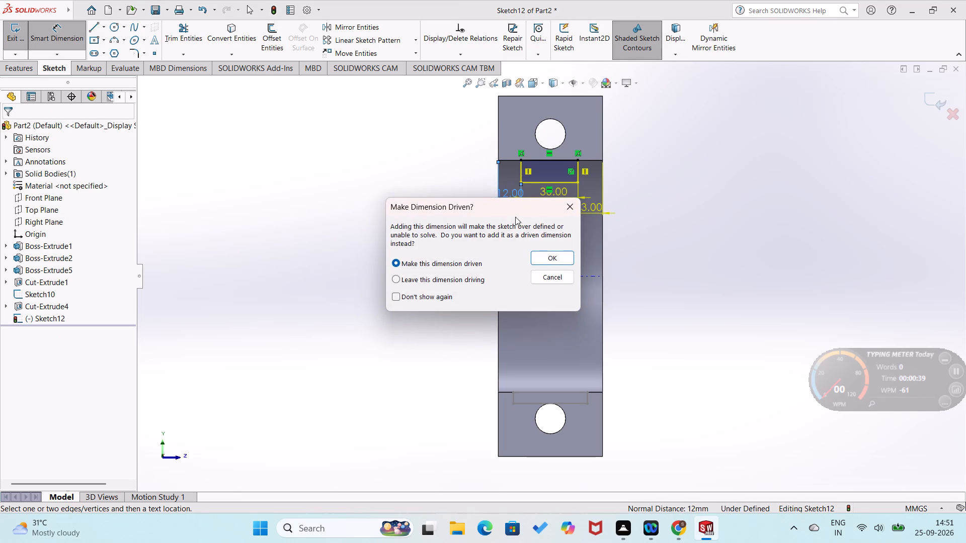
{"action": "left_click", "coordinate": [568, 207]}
Set the rectangle's distance from the vertical edge opposite the origin to 12.5 mm.
{"action": "double_click", "coordinate": [594, 208]}
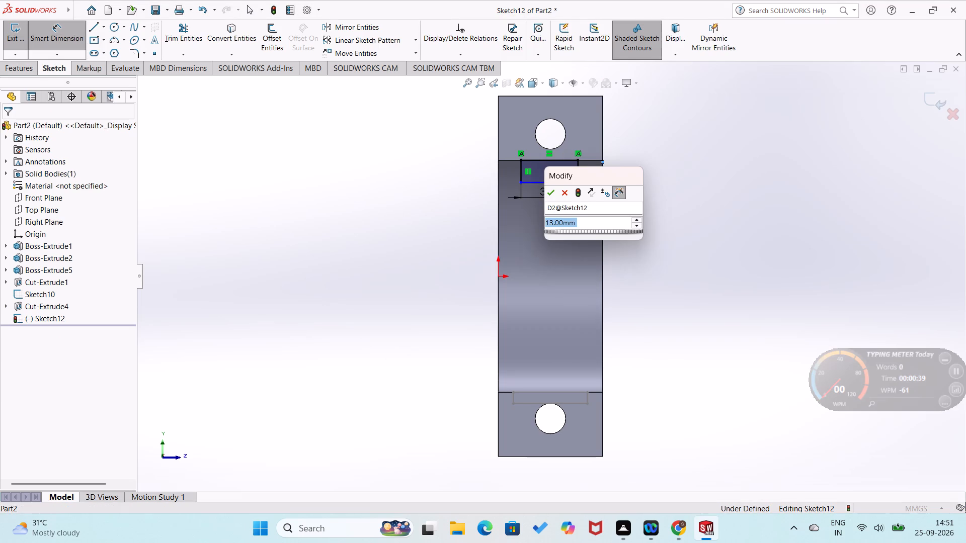
{"action": "type", "text": "12.5"}
{"action": "key", "text": "Return"}
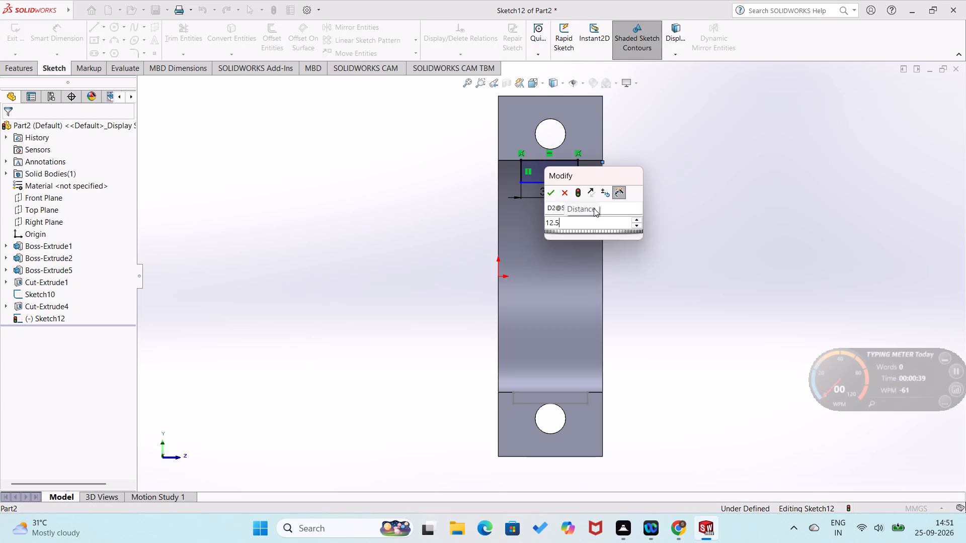
{"action": "left_click", "coordinate": [457, 258]}
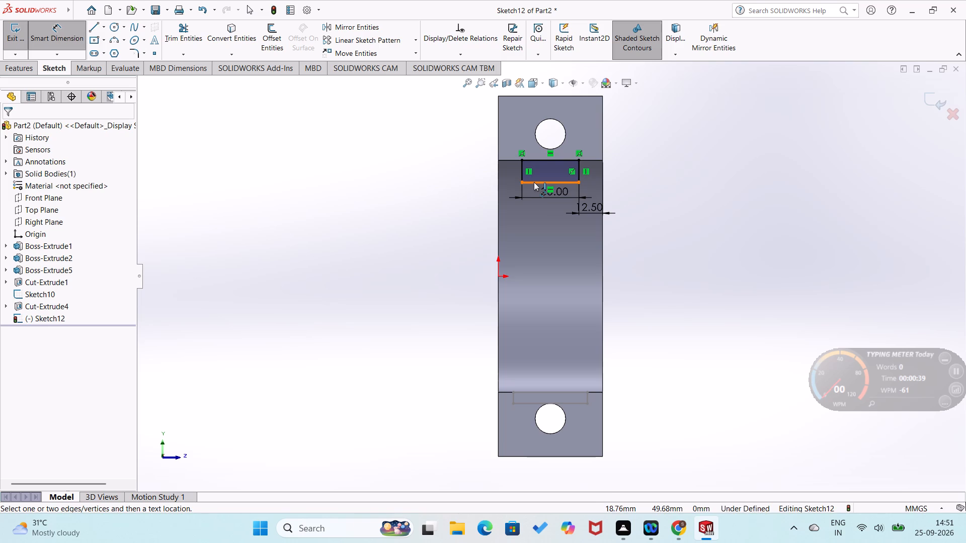
Dimension the distance between the rectangle's two long sides at 12 mm.
{"action": "left_click", "coordinate": [534, 182]}
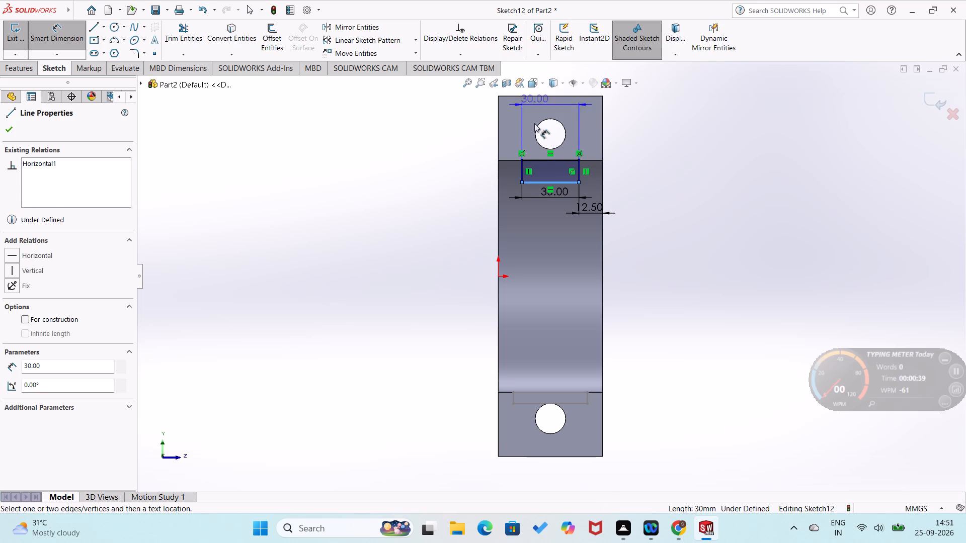
{"action": "left_click", "coordinate": [531, 158]}
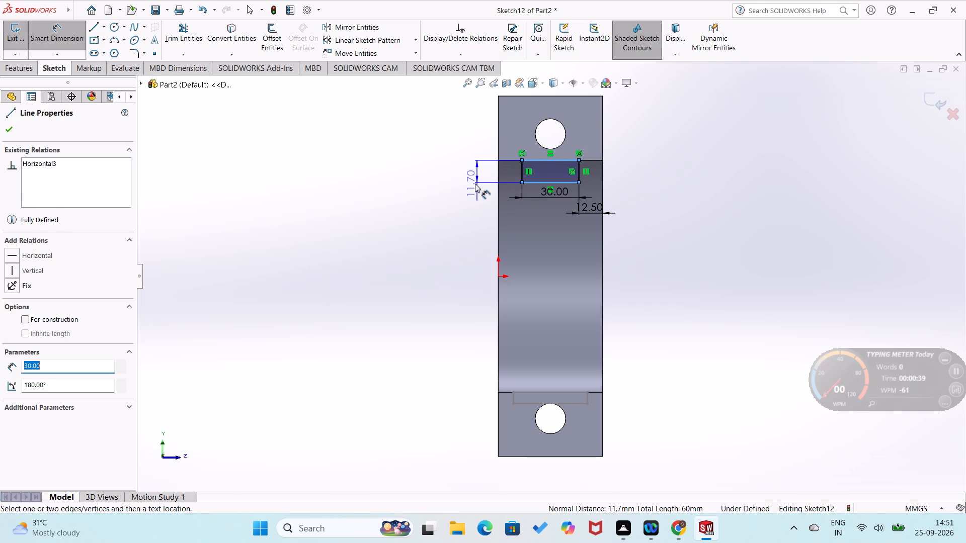
{"action": "left_click", "coordinate": [475, 184]}
{"action": "type", "text": "12"}
{"action": "key", "text": "Return"}
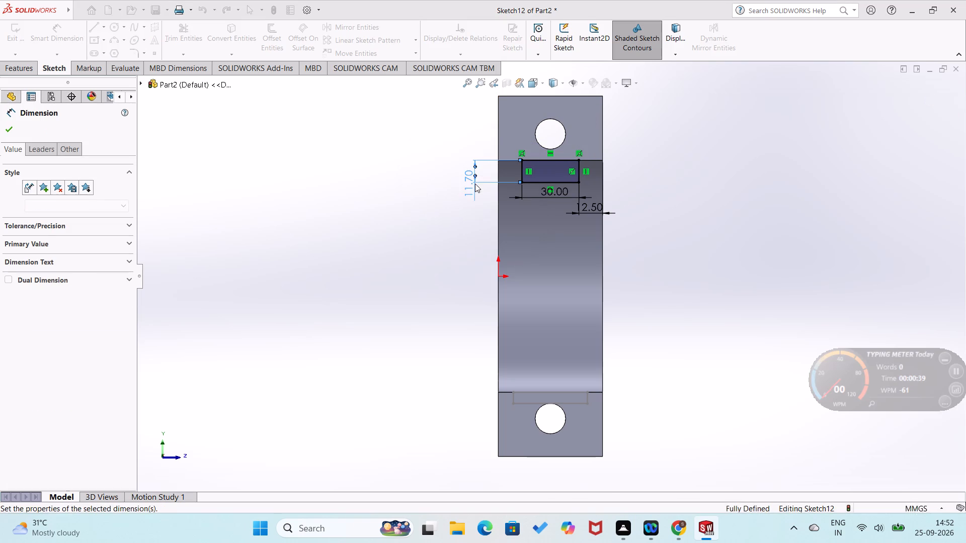
{"action": "left_click", "coordinate": [445, 216]}
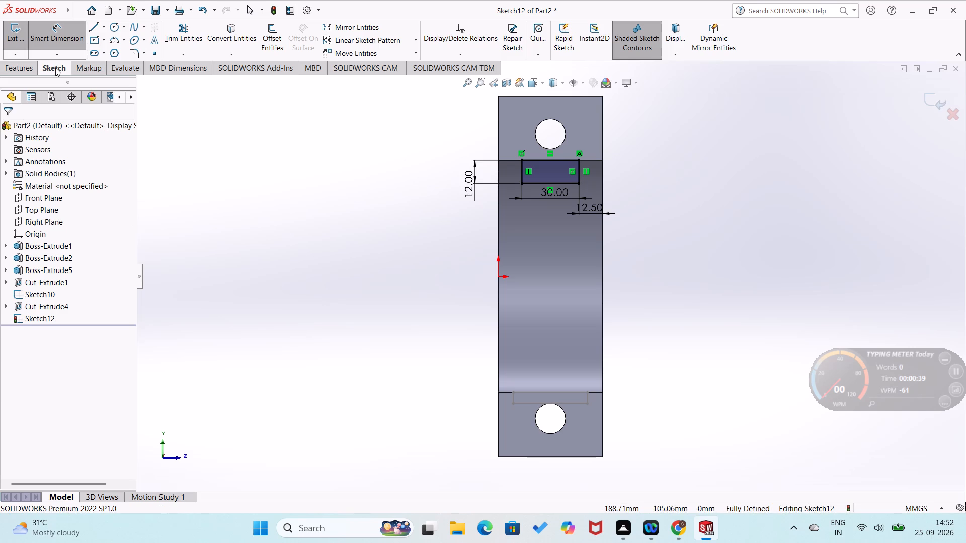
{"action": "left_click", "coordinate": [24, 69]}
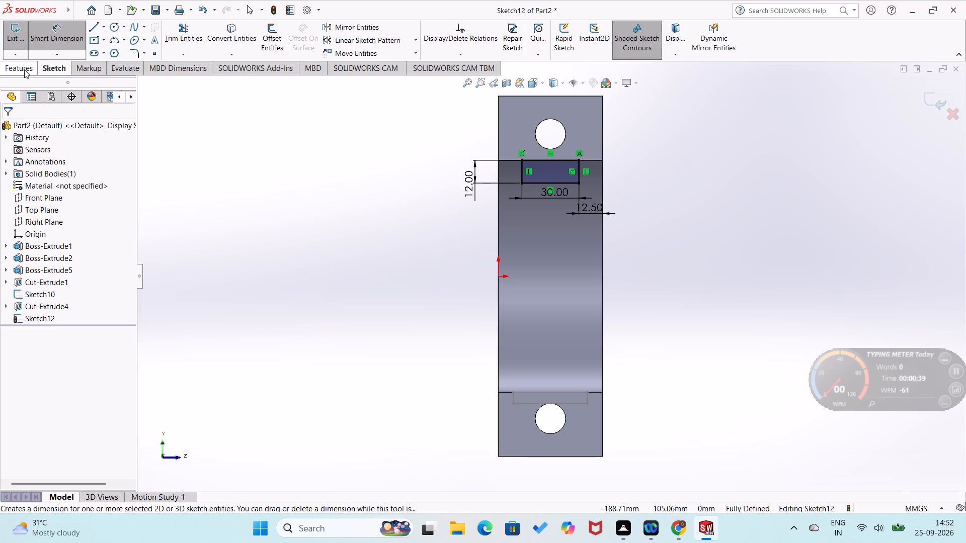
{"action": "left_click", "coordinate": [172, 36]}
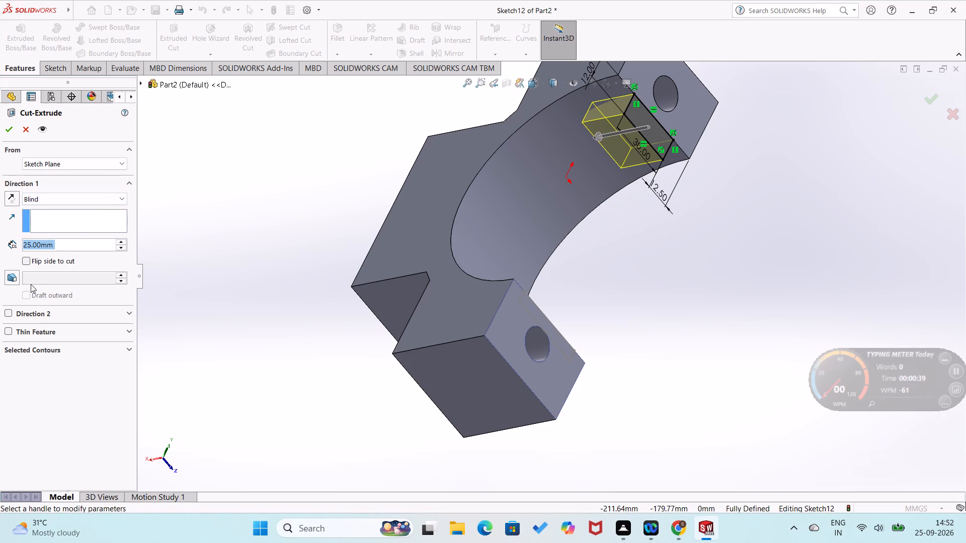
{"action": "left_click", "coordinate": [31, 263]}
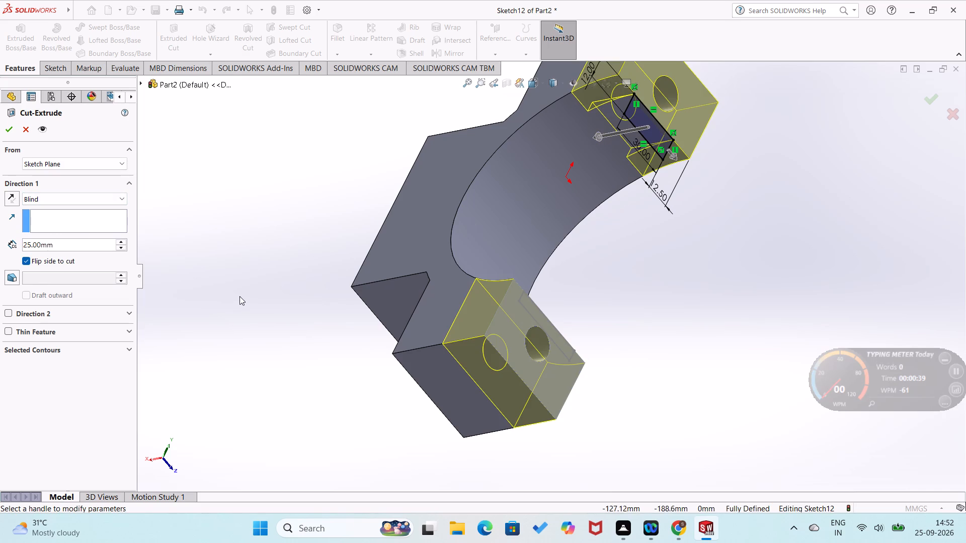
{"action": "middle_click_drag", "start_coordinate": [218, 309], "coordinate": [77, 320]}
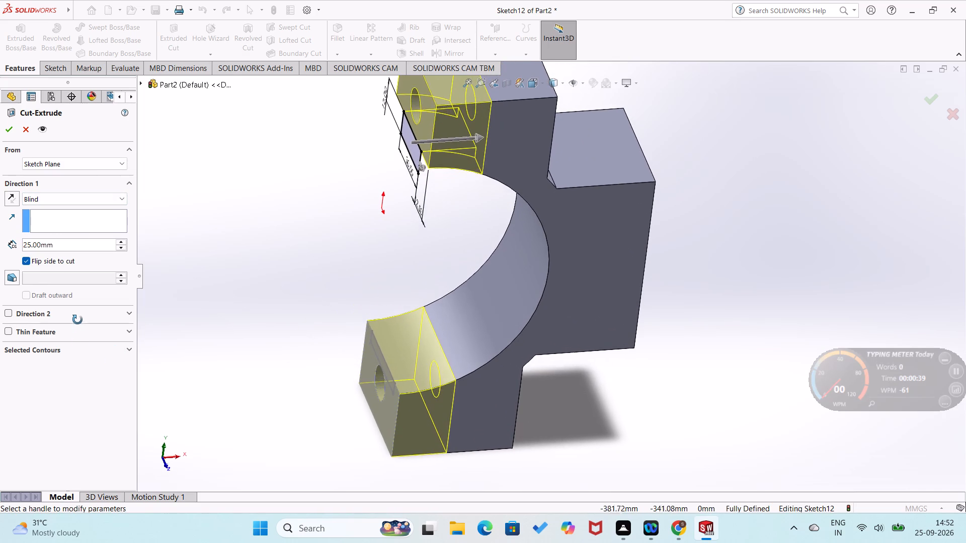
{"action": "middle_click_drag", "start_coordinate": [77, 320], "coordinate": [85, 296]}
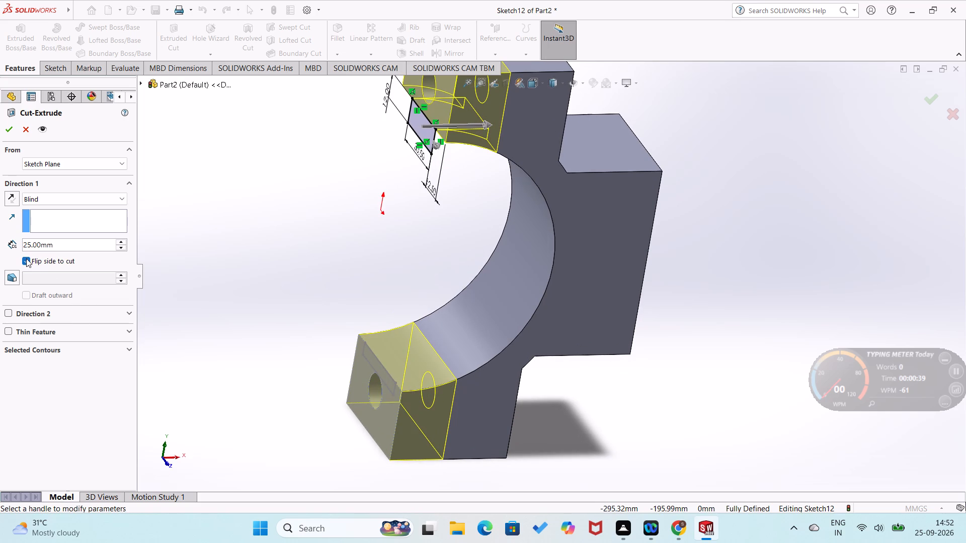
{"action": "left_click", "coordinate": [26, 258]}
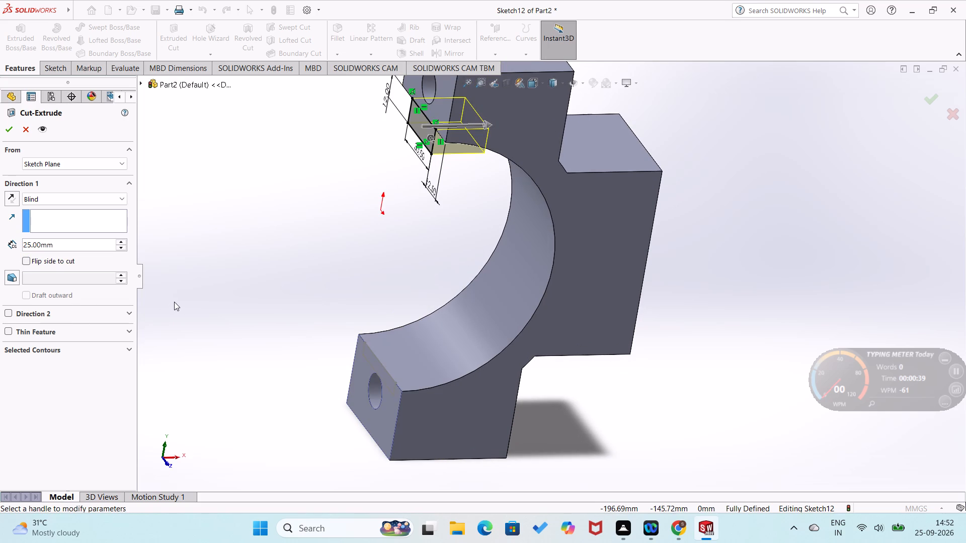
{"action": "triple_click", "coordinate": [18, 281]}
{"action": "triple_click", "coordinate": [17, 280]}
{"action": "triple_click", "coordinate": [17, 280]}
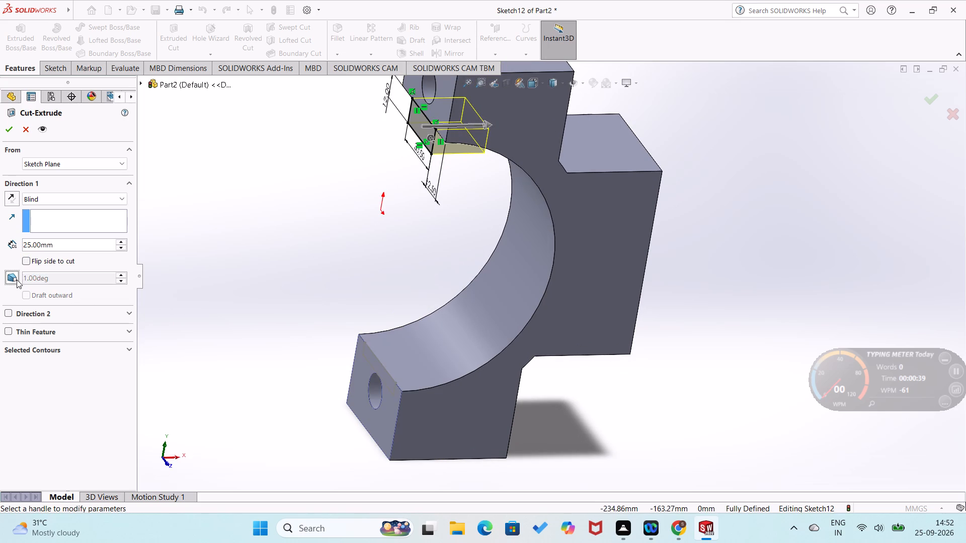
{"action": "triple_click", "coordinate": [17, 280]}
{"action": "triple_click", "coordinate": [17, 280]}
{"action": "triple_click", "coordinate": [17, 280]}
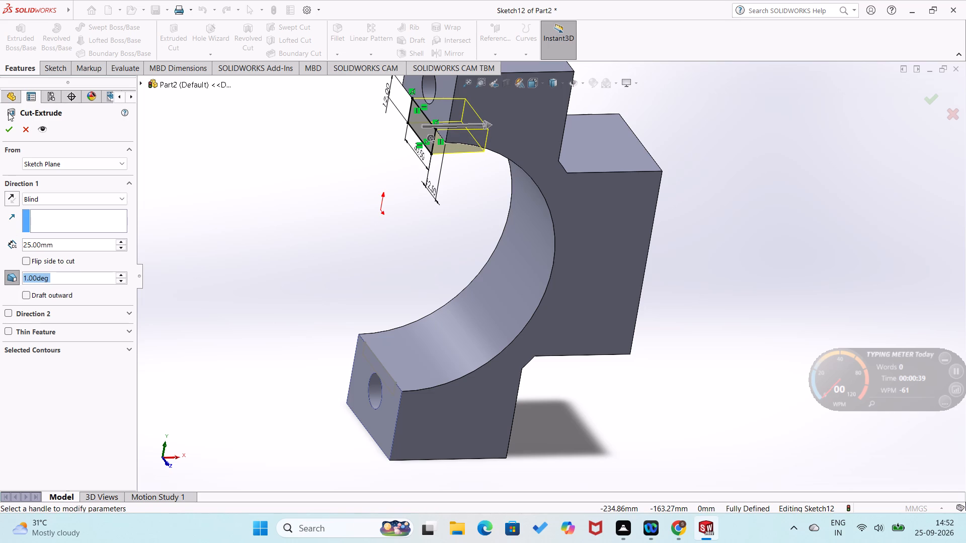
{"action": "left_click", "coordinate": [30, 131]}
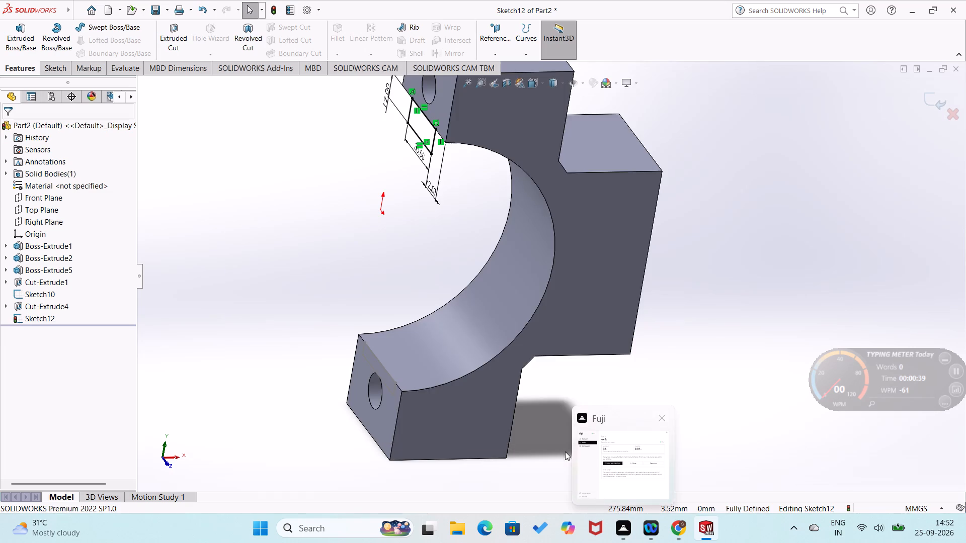
Close the half-ring part without saving it.
{"action": "scroll", "coordinate": [411, 399], "scroll_direction": "up", "scroll_amount": 1}
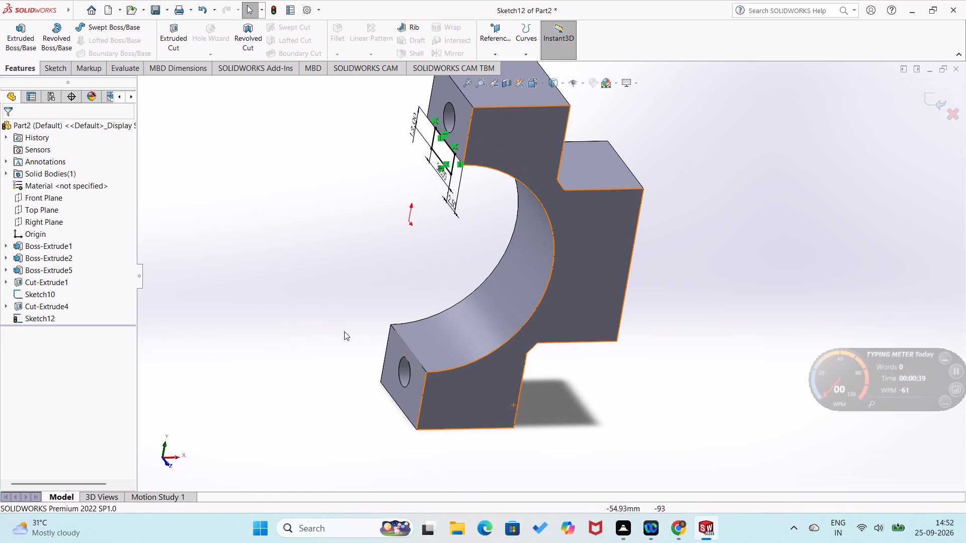
{"action": "middle_click_drag", "start_coordinate": [343, 334], "coordinate": [406, 381]}
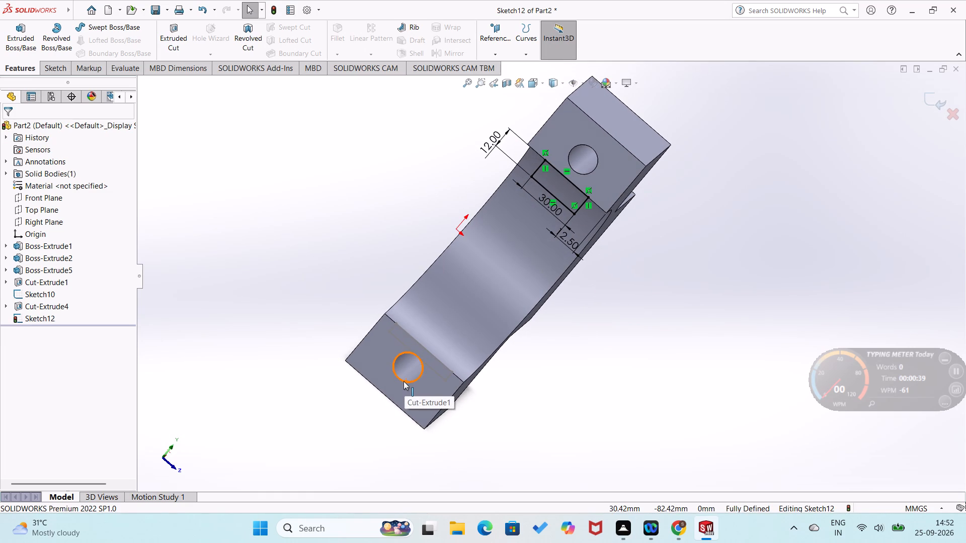
{"action": "left_click", "coordinate": [958, 73]}
{"action": "left_click", "coordinate": [571, 290]}
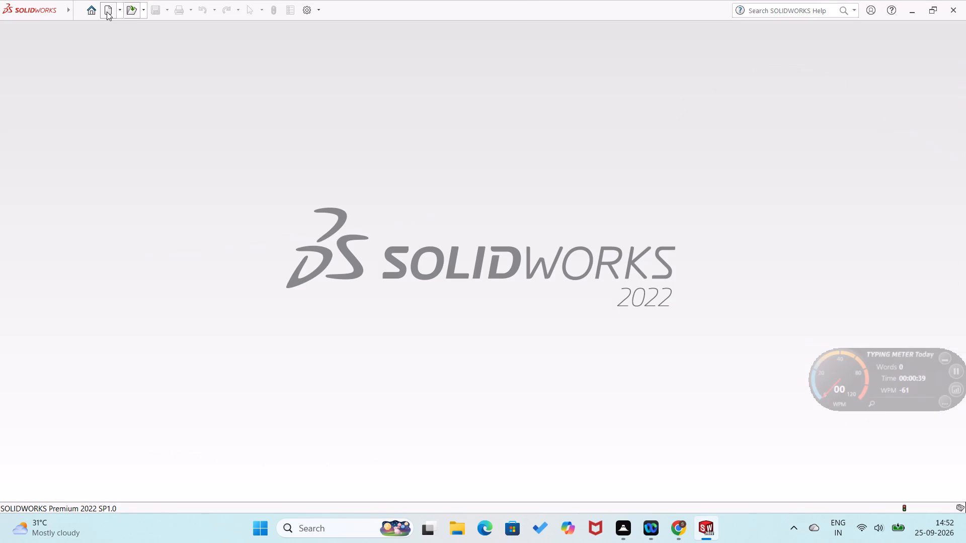
Create a new part document.
{"action": "left_click", "coordinate": [98, 10]}
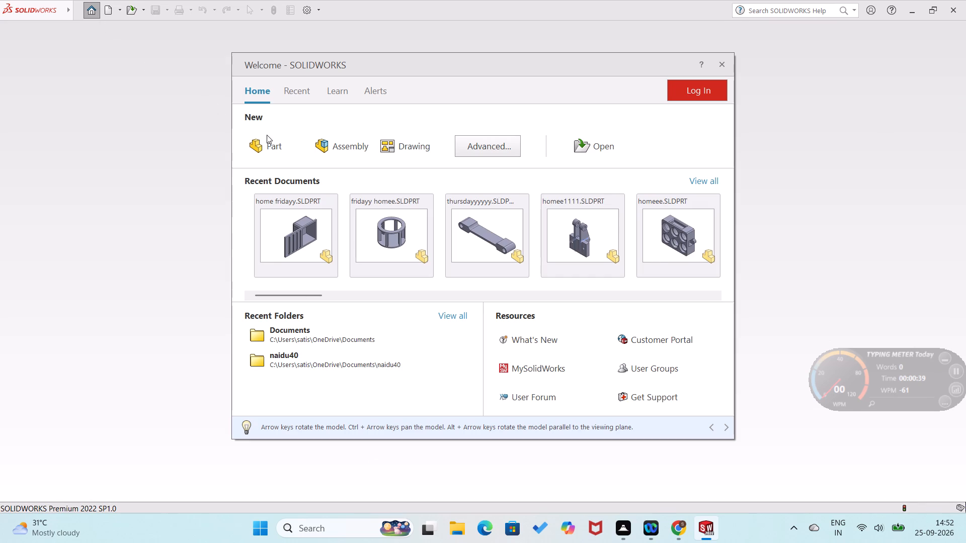
{"action": "left_click", "coordinate": [276, 151]}
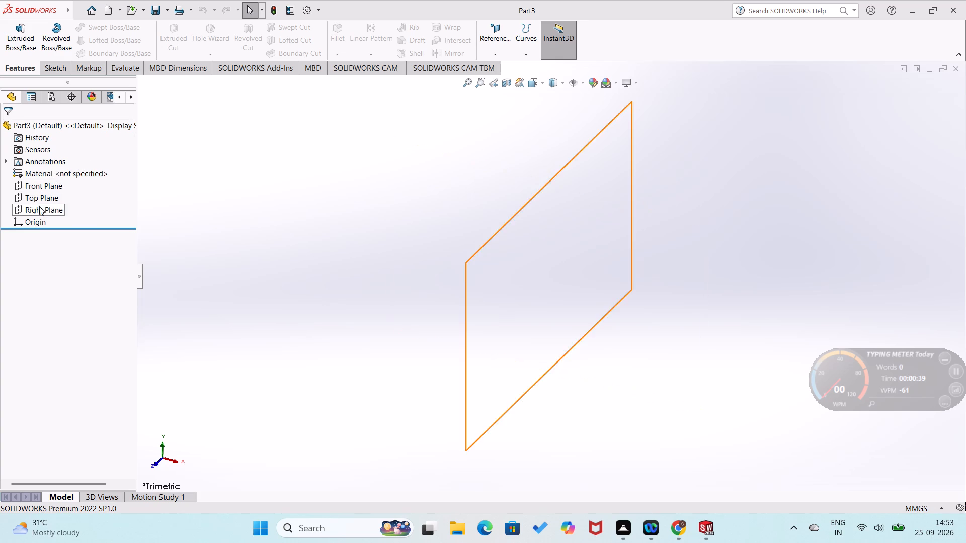
Sketch a closed rectangle of lines about 63 mm wide and 47 mm high on the Front Plane, with its lower corner at the origin.
{"action": "left_click", "coordinate": [41, 189]}
{"action": "left_click", "coordinate": [49, 180]}
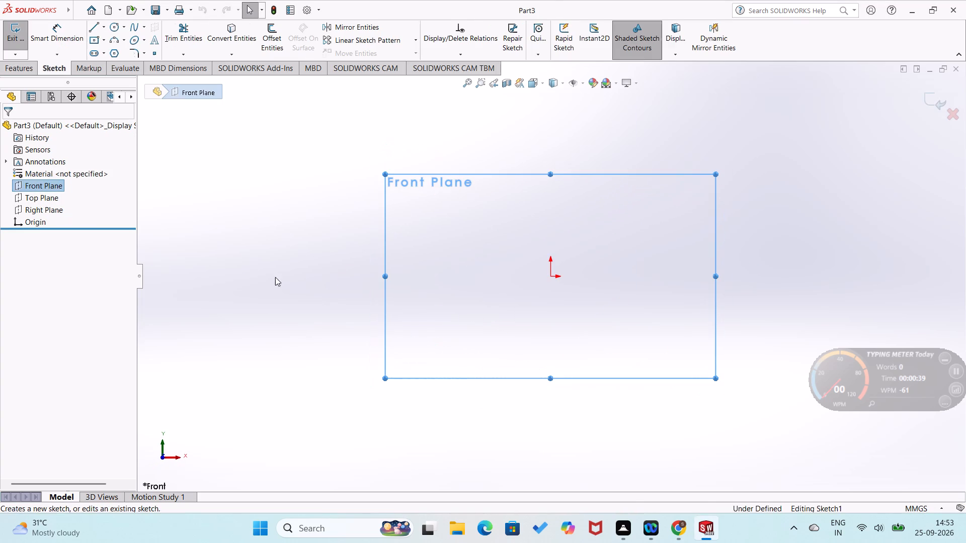
{"action": "right_click_drag", "start_coordinate": [278, 277], "coordinate": [204, 304]}
{"action": "left_click", "coordinate": [548, 274]}
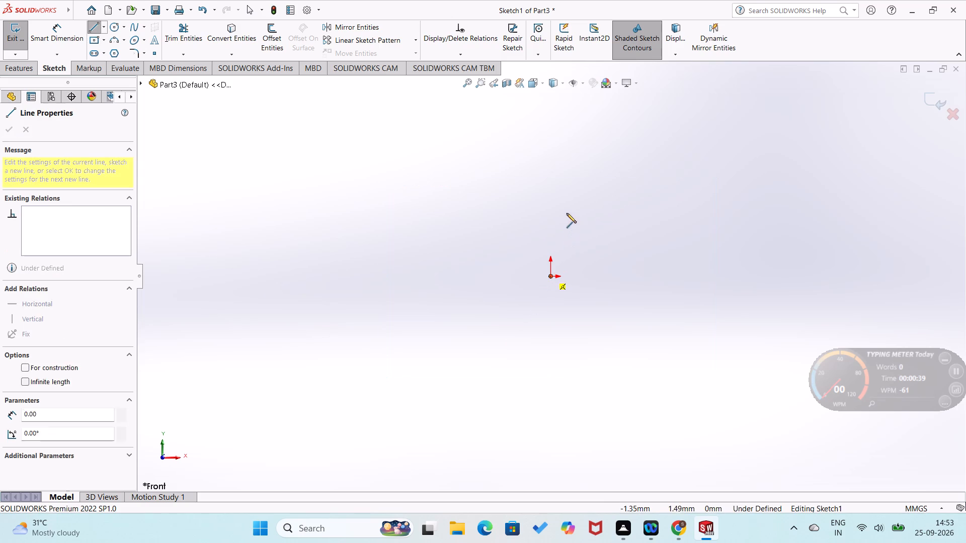
{"action": "left_click", "coordinate": [551, 189]}
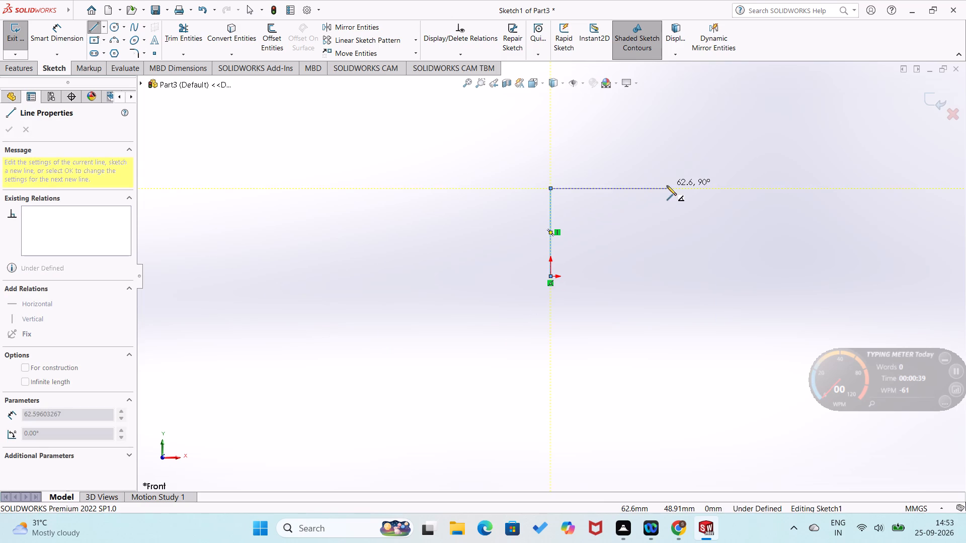
{"action": "left_click", "coordinate": [667, 188]}
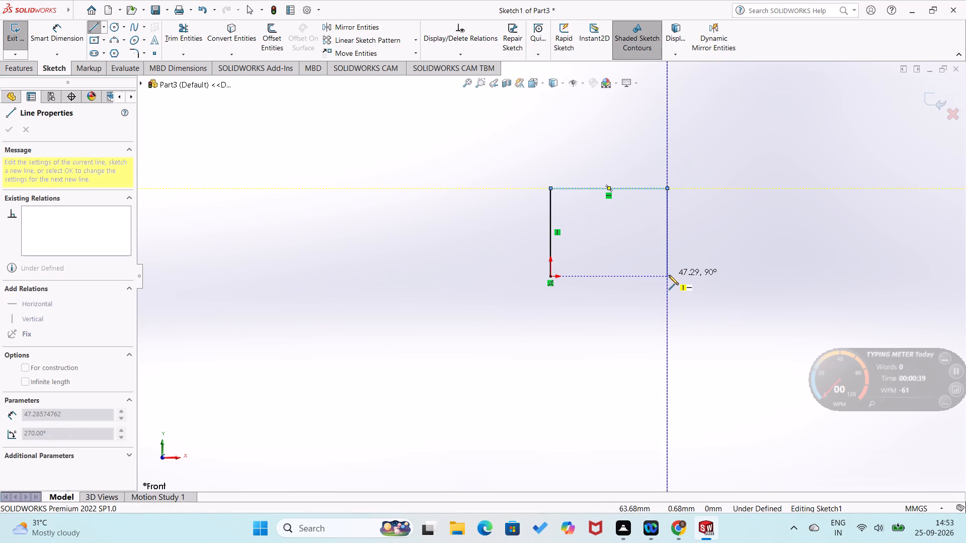
{"action": "left_click", "coordinate": [669, 275]}
{"action": "left_click", "coordinate": [549, 277]}
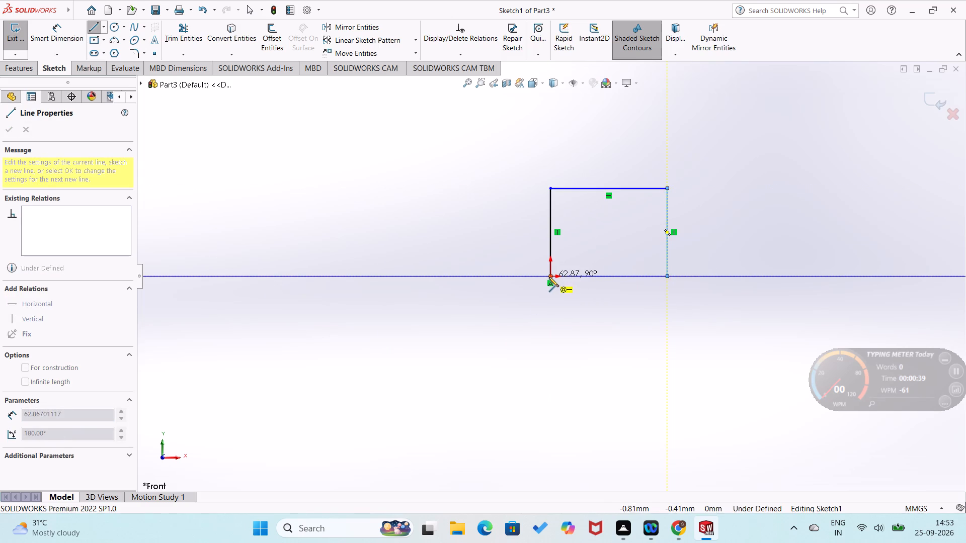
Dimension the rectangle's lower horizontal side at 40 mm.
{"action": "right_click_drag", "start_coordinate": [526, 360], "coordinate": [554, 259]}
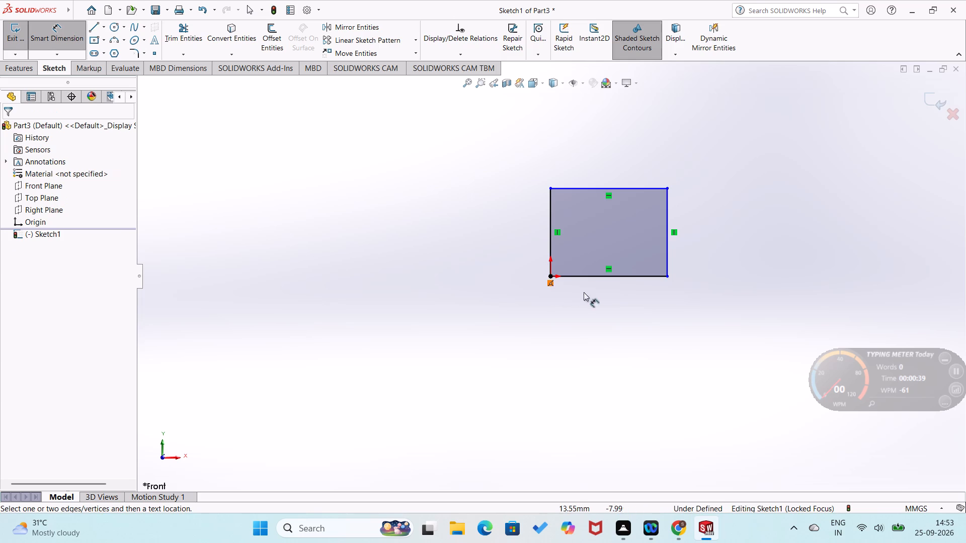
{"action": "right_click", "coordinate": [632, 277]}
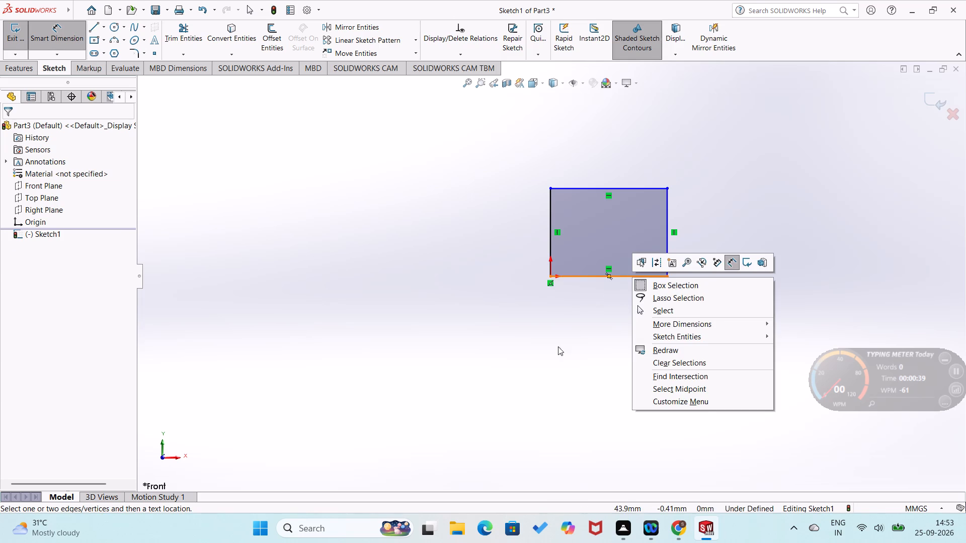
{"action": "right_click_drag", "start_coordinate": [553, 351], "coordinate": [580, 274]}
{"action": "left_click", "coordinate": [586, 276]}
{"action": "right_click_drag", "start_coordinate": [560, 347], "coordinate": [587, 248]}
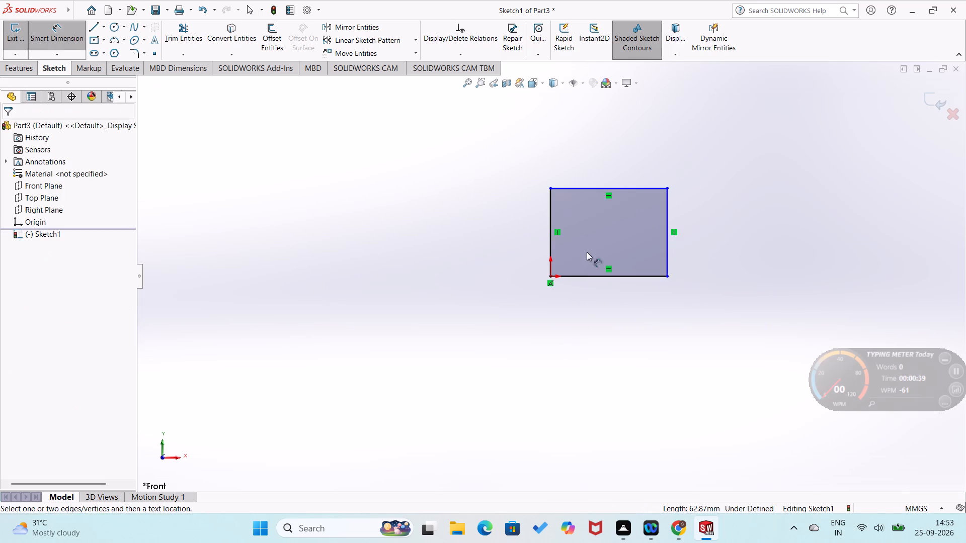
{"action": "left_click", "coordinate": [593, 277]}
{"action": "left_click", "coordinate": [594, 306]}
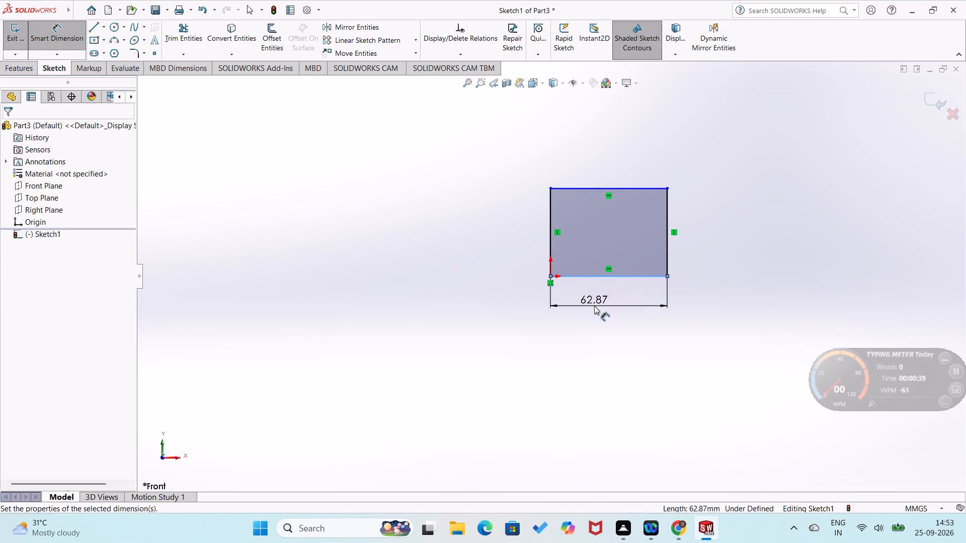
{"action": "type", "text": "40"}
{"action": "key", "text": "Return"}
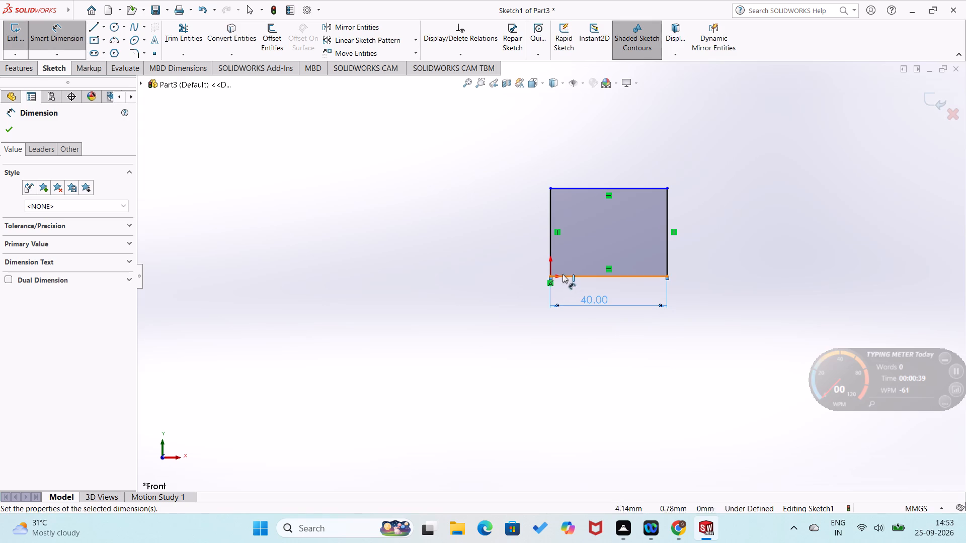
Dimension the rectangle's vertical side through the origin at 50 mm.
{"action": "left_click", "coordinate": [549, 255]}
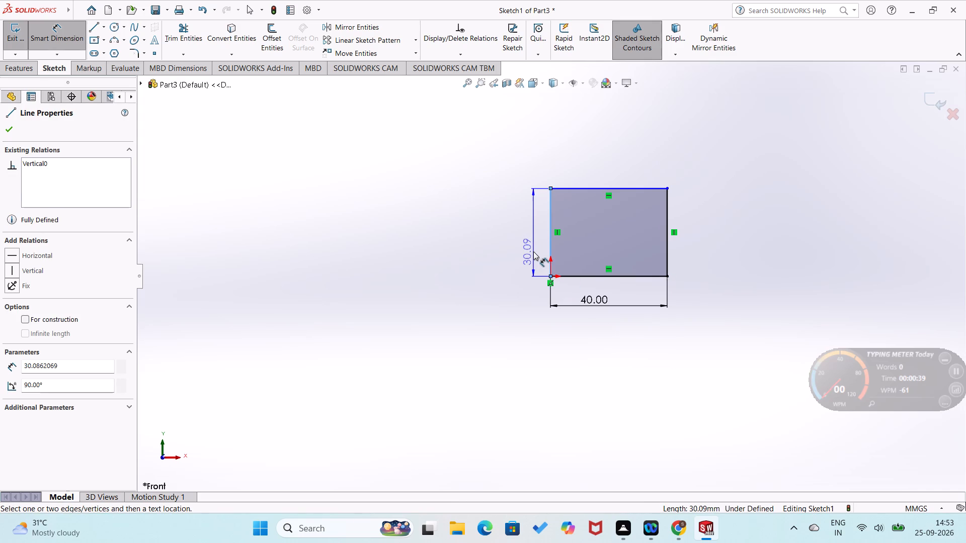
{"action": "left_click", "coordinate": [532, 251]}
{"action": "key", "text": "5"}
{"action": "key", "text": "0"}
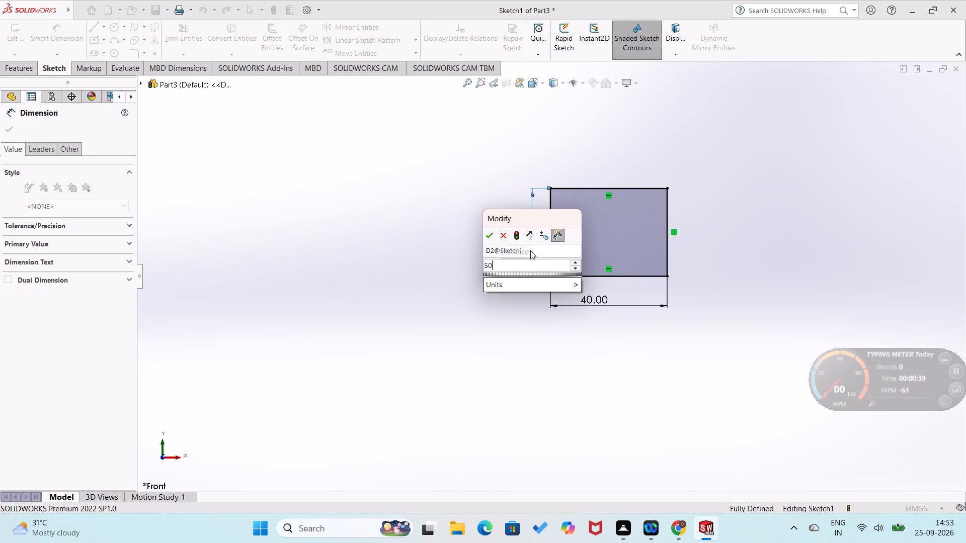
{"action": "key", "text": "Return"}
Set the rectangle's horizontal dimension to 50 mm.
{"action": "double_click", "coordinate": [588, 309]}
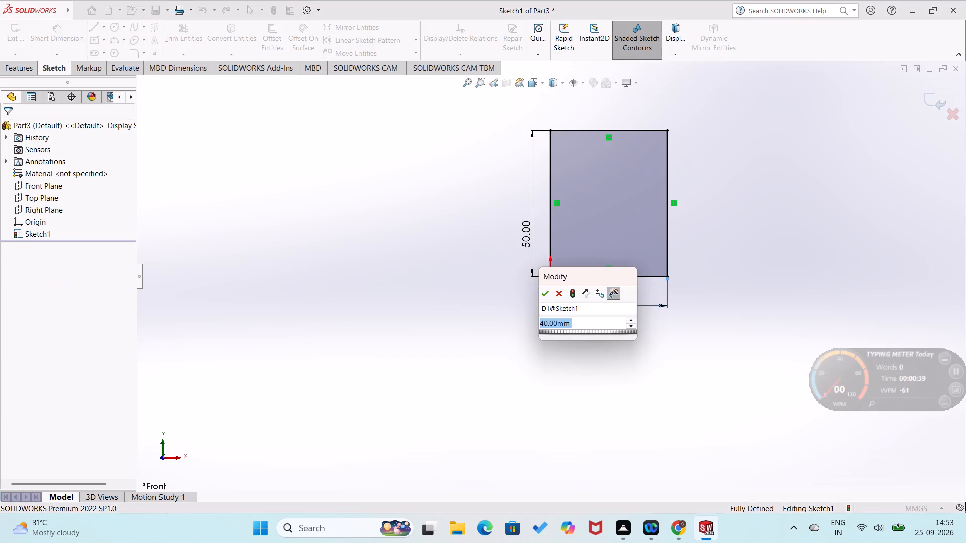
{"action": "type", "text": "50"}
{"action": "key", "text": "Return"}
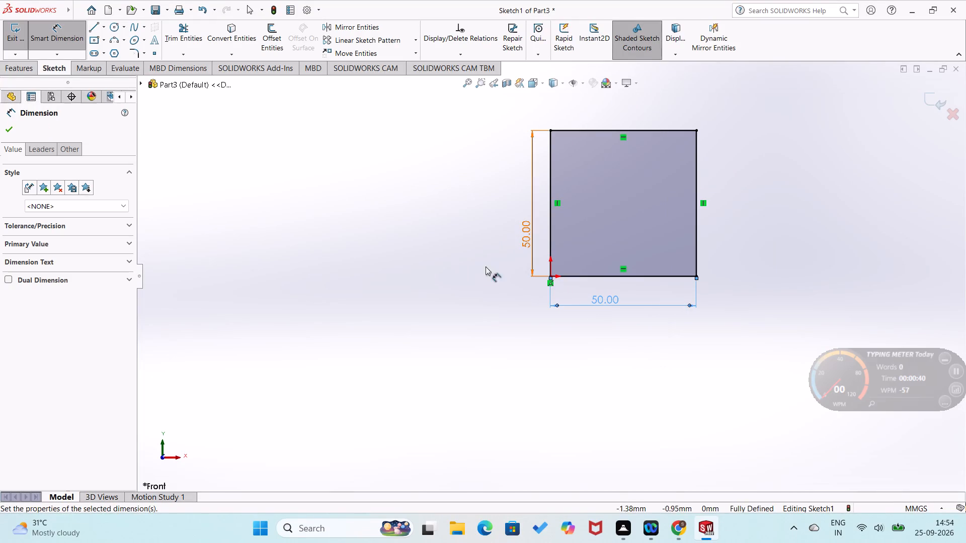
Extrude the square profile as a blind boss 5 mm deep from the sketch plane.
{"action": "left_click", "coordinate": [25, 75]}
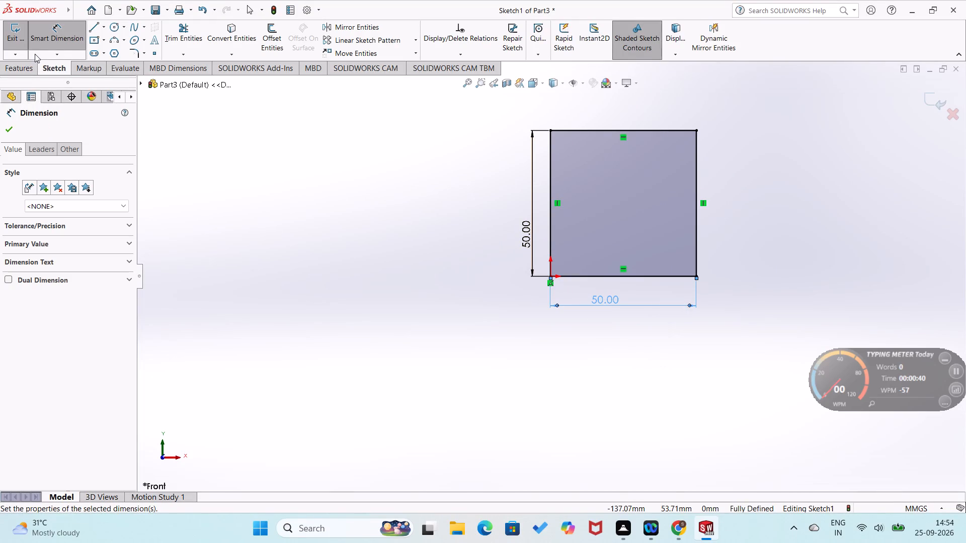
{"action": "left_click", "coordinate": [25, 67]}
{"action": "left_click", "coordinate": [29, 45]}
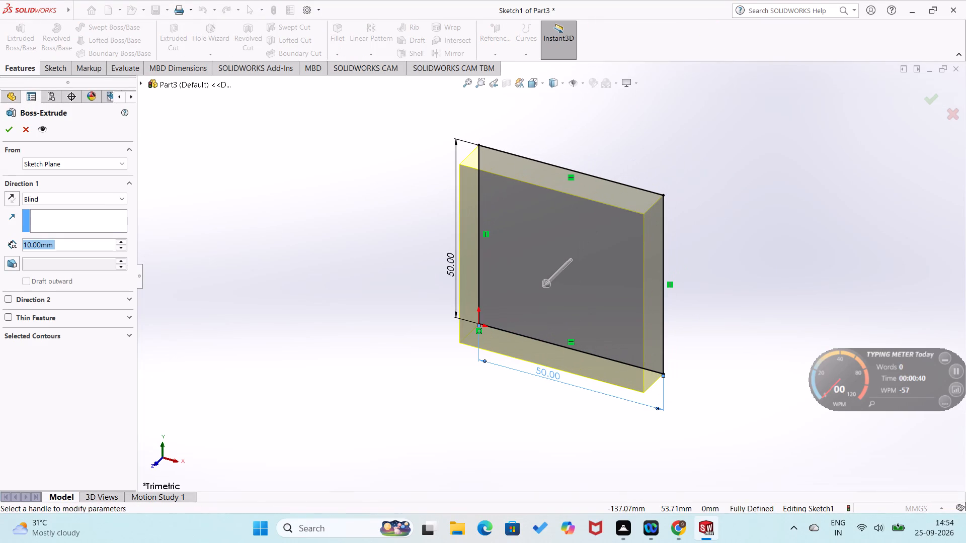
{"action": "key", "text": "5"}
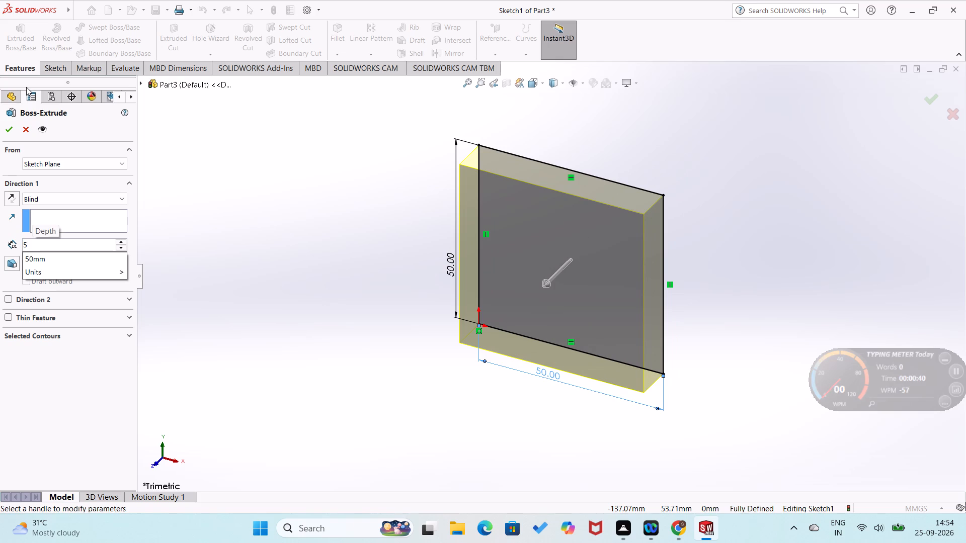
{"action": "key", "text": "Return"}
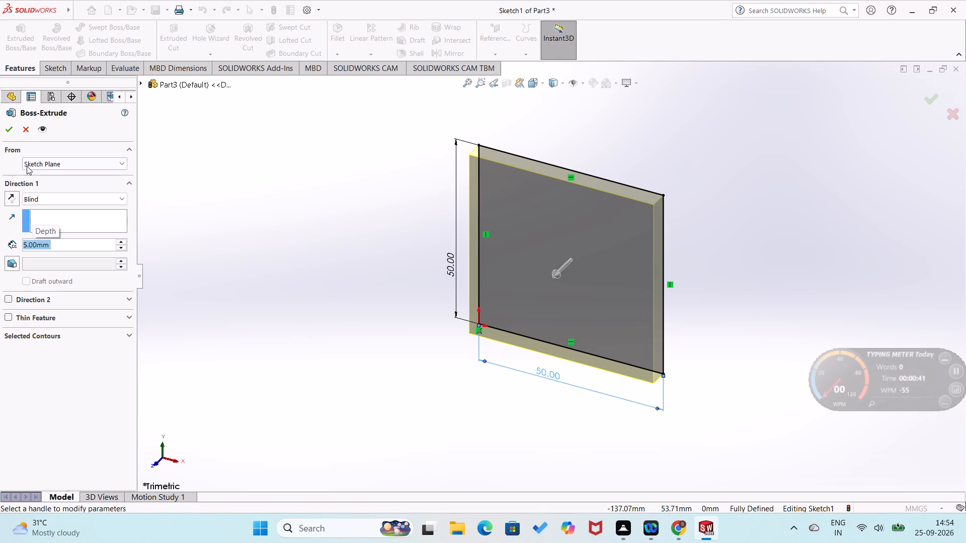
{"action": "left_click", "coordinate": [7, 130]}
{"action": "left_click", "coordinate": [141, 258]}
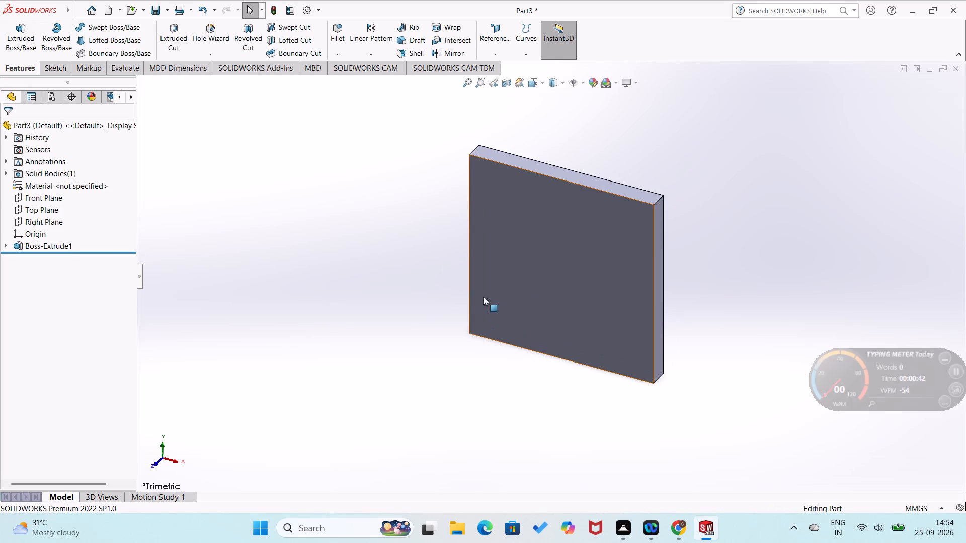
Start a sketch on the plate's front face and draw a corner rectangle about 38 by 39 mm inside its outline.
{"action": "right_click", "coordinate": [553, 297]}
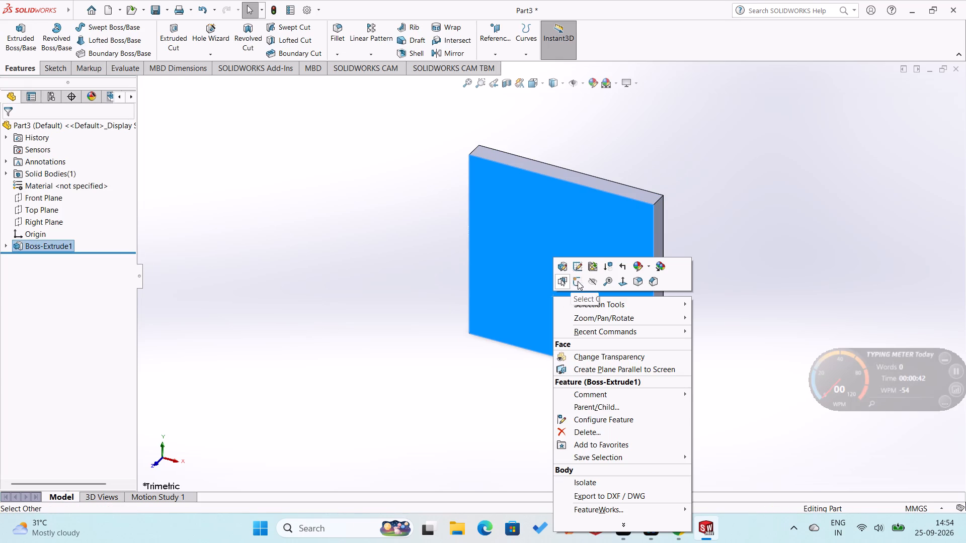
{"action": "left_click", "coordinate": [578, 282]}
{"action": "left_click", "coordinate": [317, 278]}
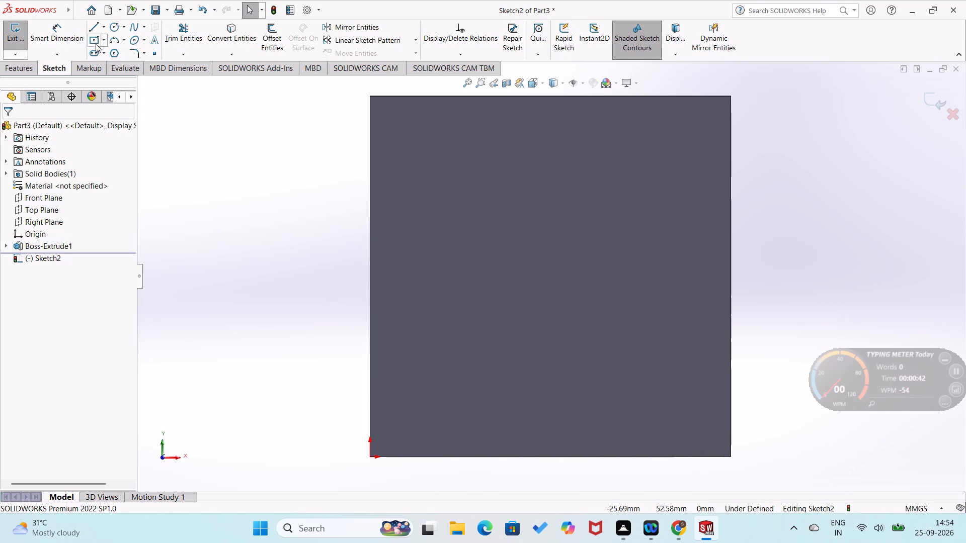
{"action": "left_click", "coordinate": [96, 43]}
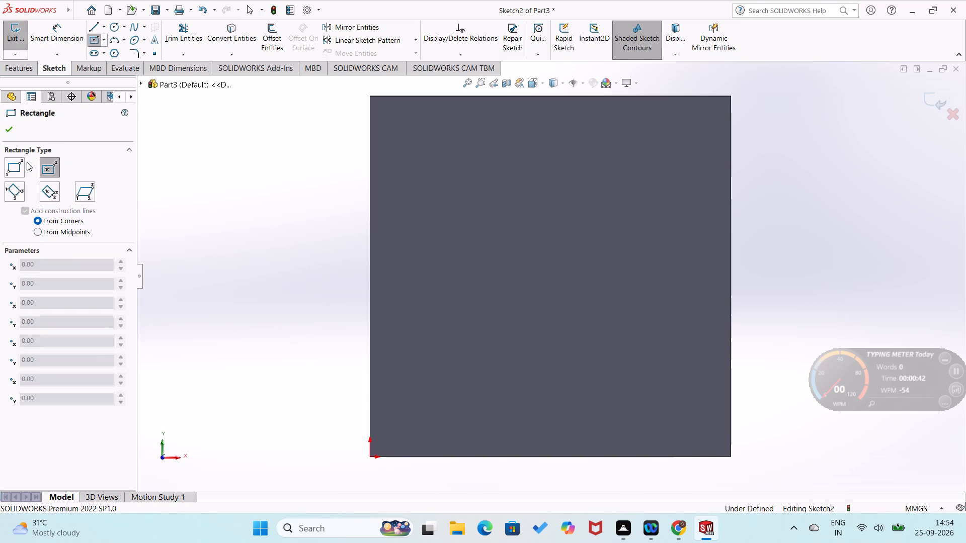
{"action": "left_click", "coordinate": [11, 163]}
{"action": "left_click", "coordinate": [418, 137]}
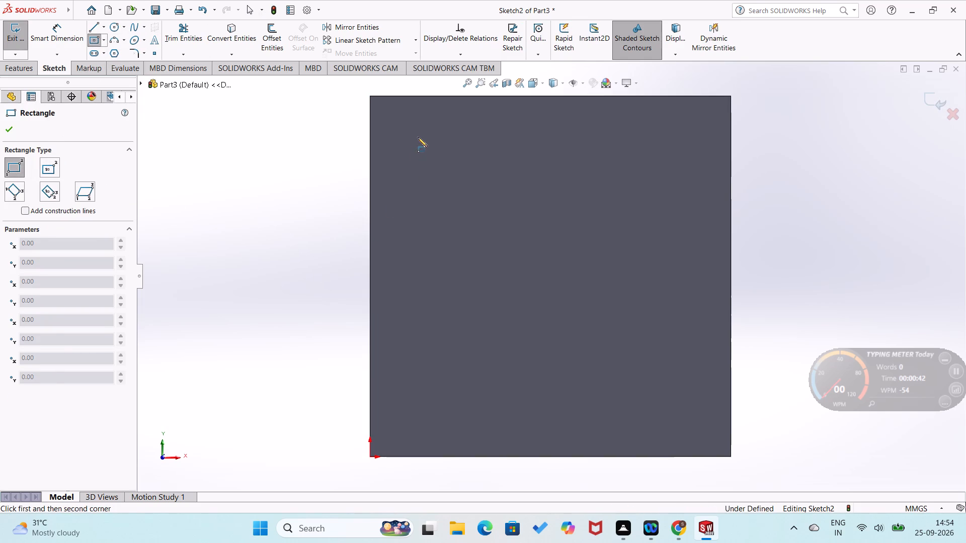
{"action": "left_click", "coordinate": [689, 416]}
Dimension the rectangle's lower horizontal side at 40 mm.
{"action": "right_click_drag", "start_coordinate": [760, 410], "coordinate": [828, 288]}
{"action": "left_click", "coordinate": [678, 413]}
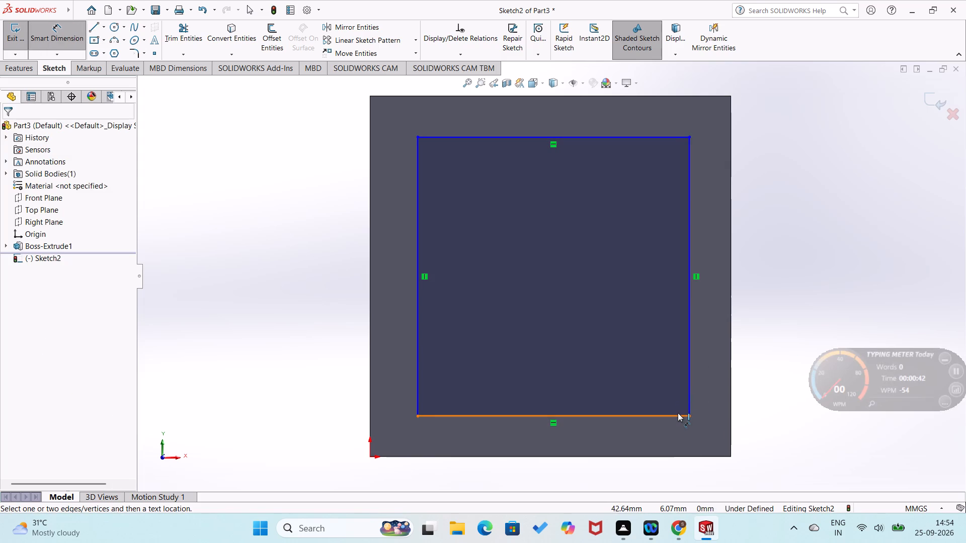
{"action": "left_click", "coordinate": [652, 433]}
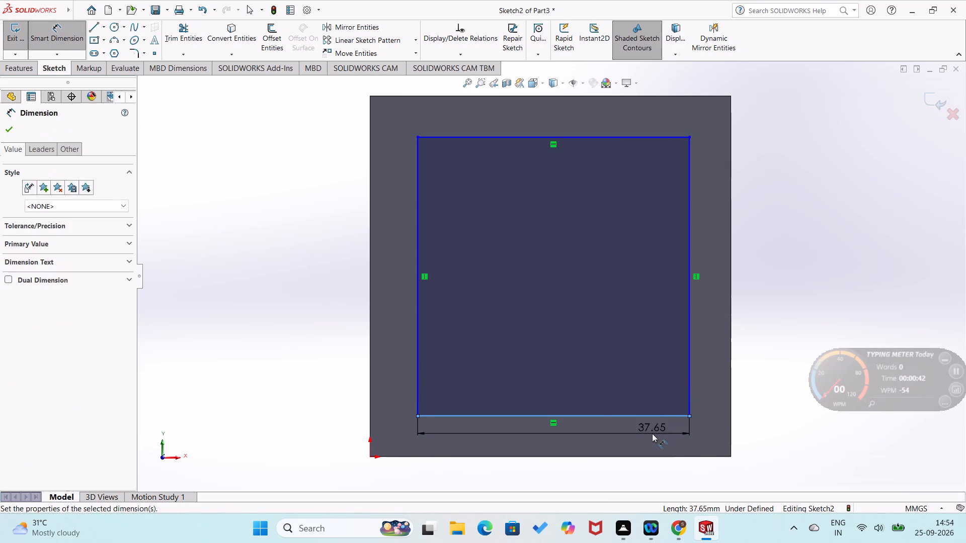
{"action": "type", "text": "40"}
{"action": "key", "text": "Return"}
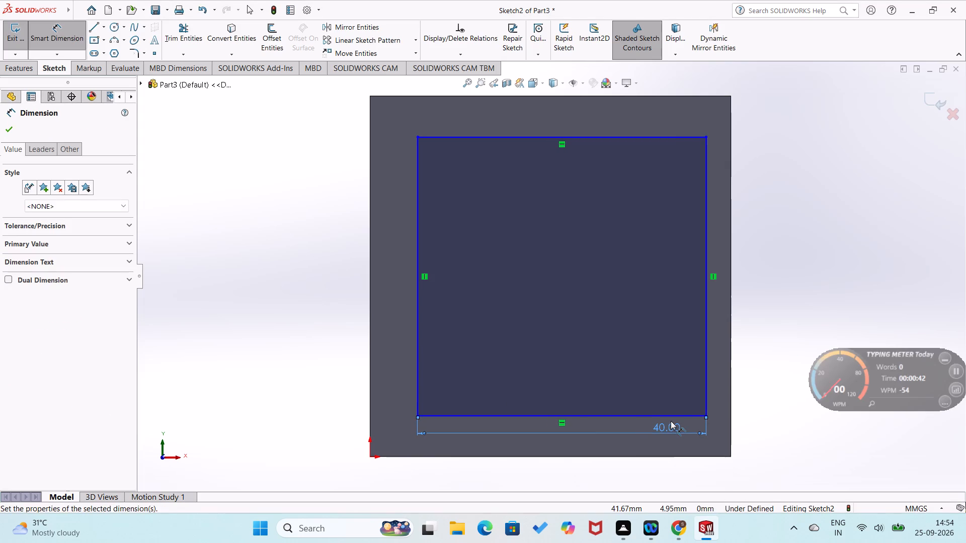
Dimension the rectangle's right vertical side at 40 mm.
{"action": "left_click", "coordinate": [707, 349]}
{"action": "left_click", "coordinate": [726, 353]}
{"action": "key", "text": "1"}
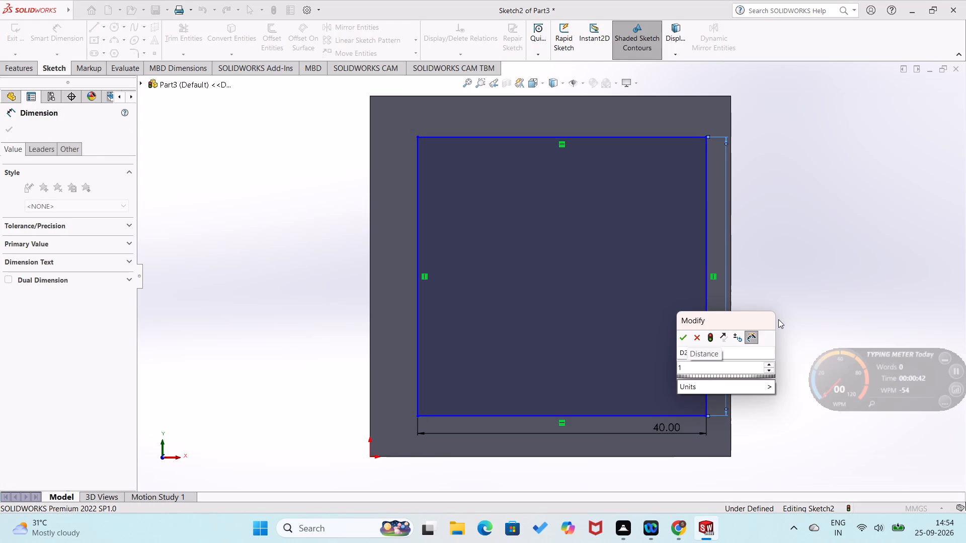
{"action": "key", "text": "BackSpace"}
{"action": "key", "text": "1"}
{"action": "key", "text": "BackSpace"}
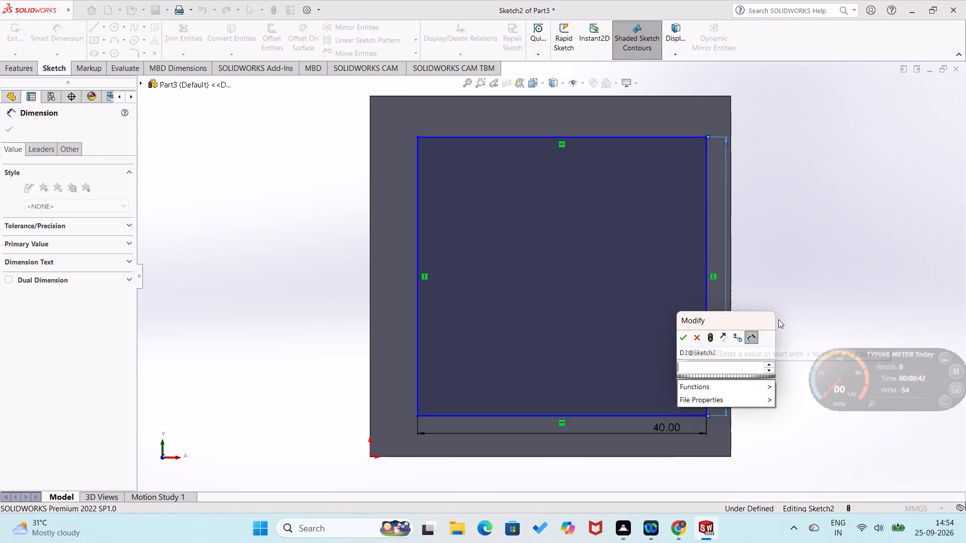
{"action": "type", "text": "40"}
{"action": "key", "text": "Return"}
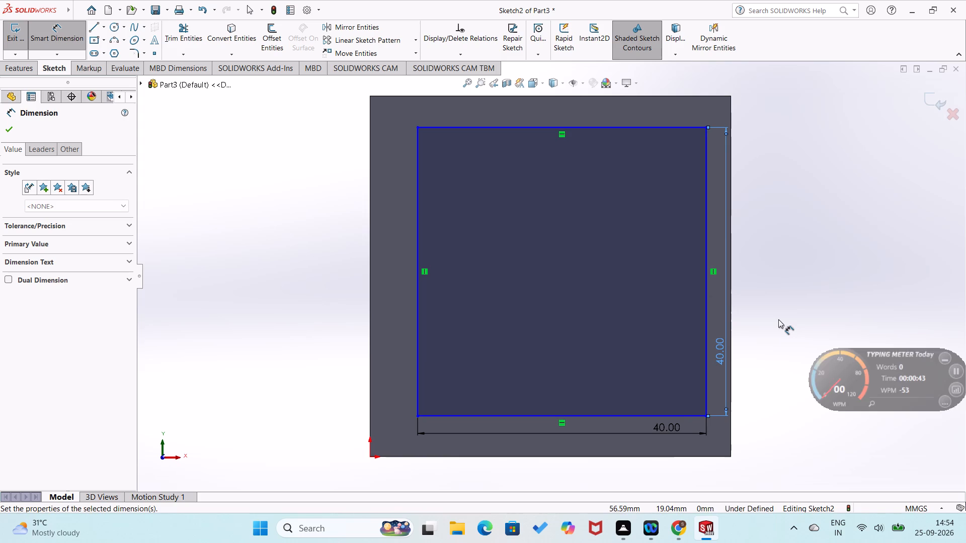
{"action": "left_click", "coordinate": [201, 340]}
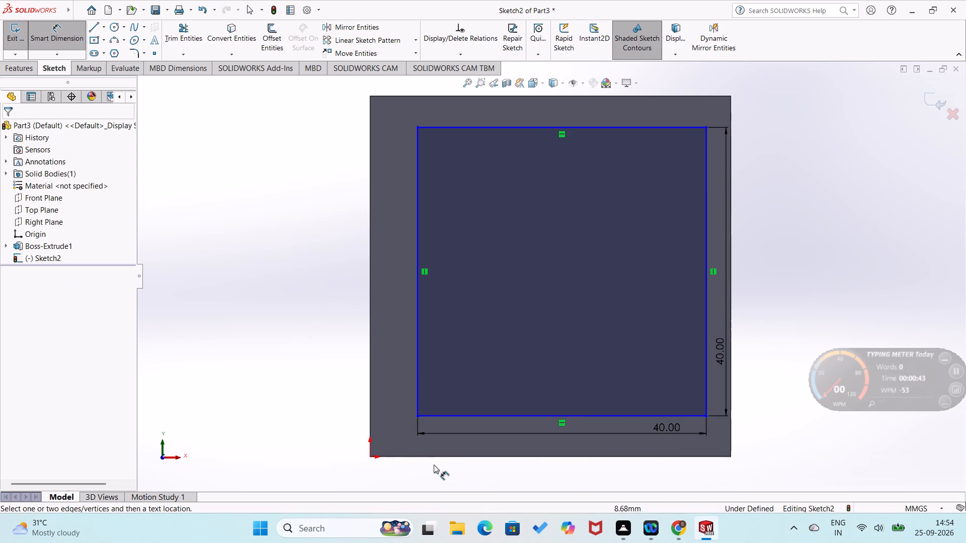
Dimension the distance between the plate's lower edge and the rectangle's lower side at 5 mm.
{"action": "left_click", "coordinate": [438, 457]}
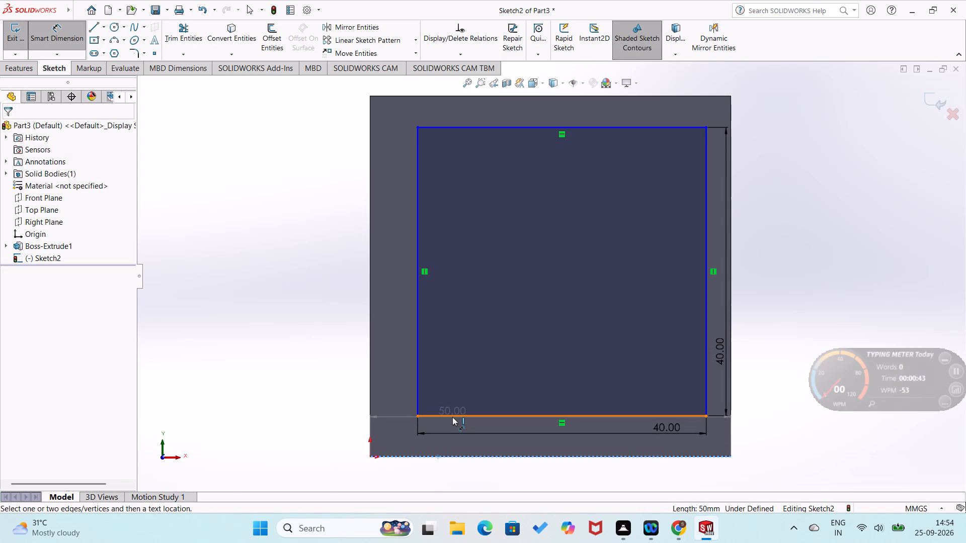
{"action": "left_click", "coordinate": [452, 416]}
{"action": "left_click", "coordinate": [456, 435]}
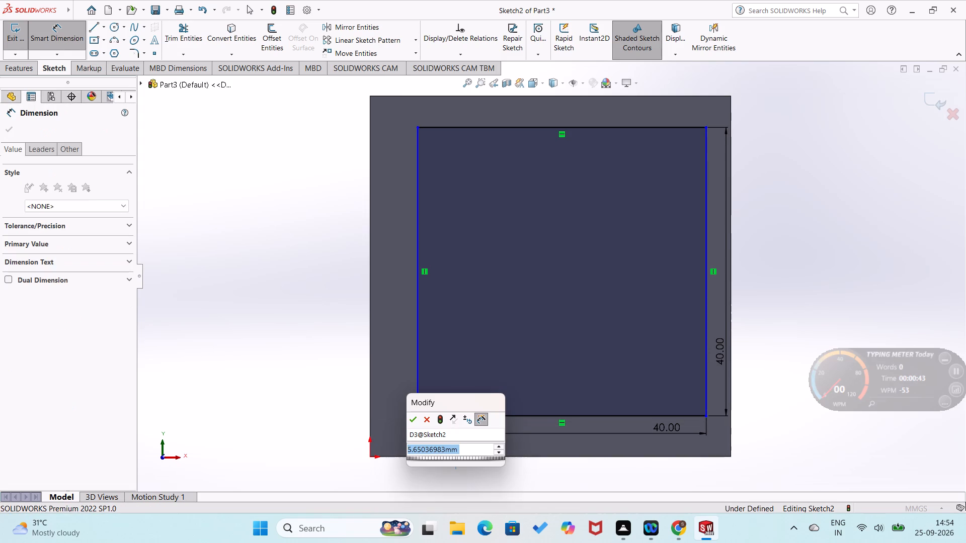
{"action": "key", "text": "5"}
{"action": "key", "text": "Return"}
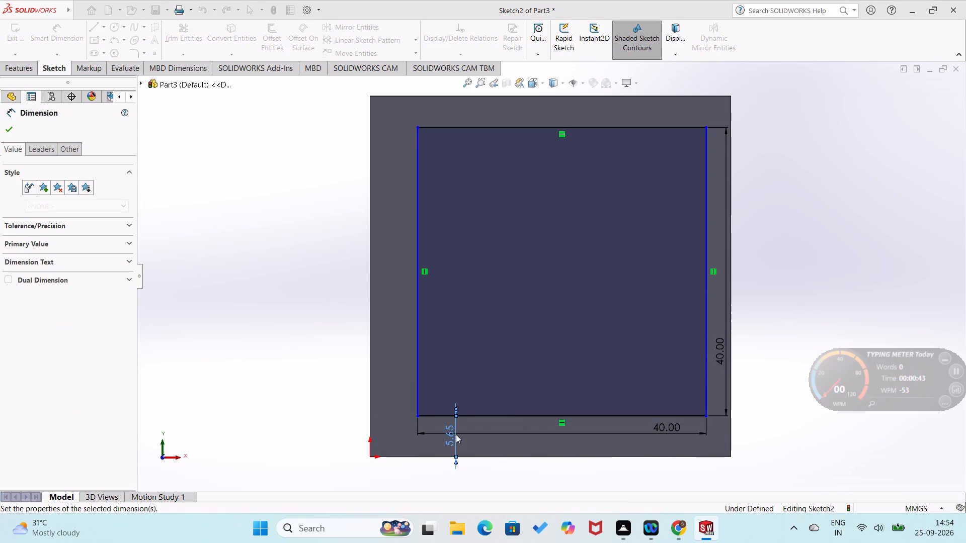
Dimension the distance between the plate's left edge and the rectangle's left side at 5 mm.
{"action": "left_click", "coordinate": [369, 259]}
{"action": "left_click", "coordinate": [418, 292]}
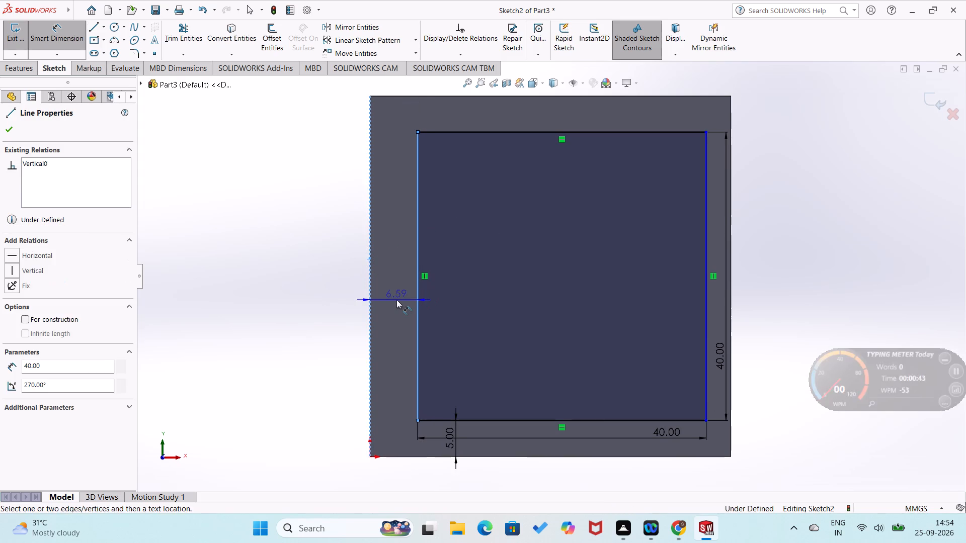
{"action": "left_click", "coordinate": [396, 300]}
{"action": "key", "text": "5"}
{"action": "key", "text": "Return"}
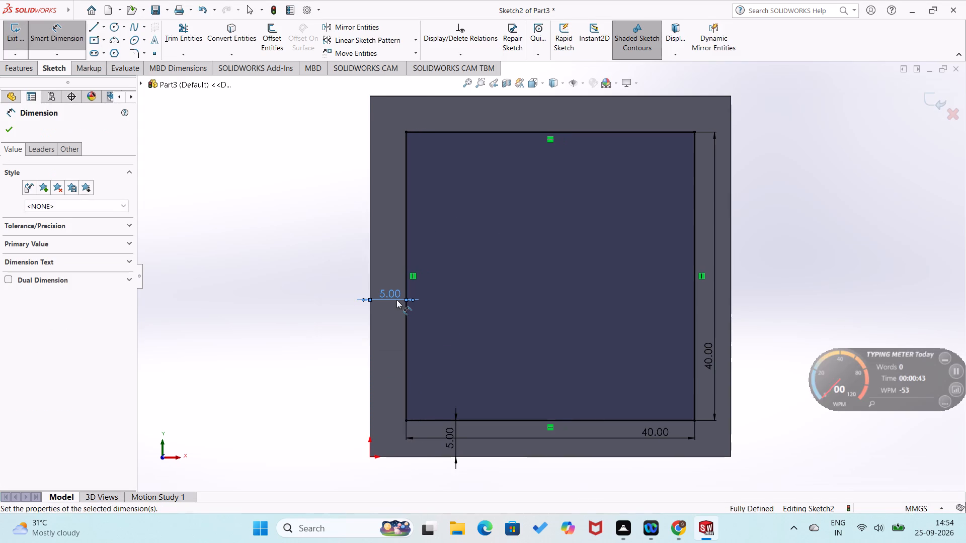
{"action": "left_click", "coordinate": [261, 299]}
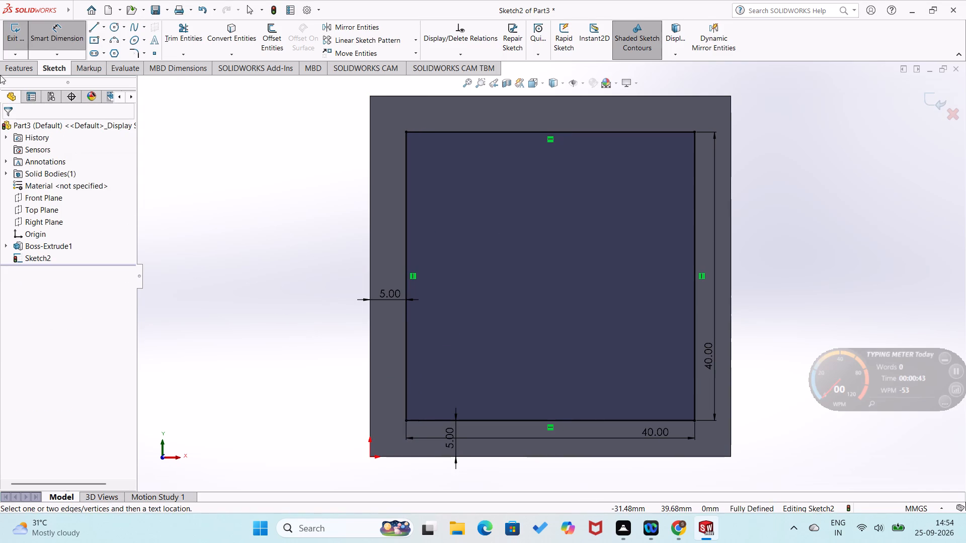
Extrude the 40 mm square as a blind boss 55 mm deep from the plate, merged with the body.
{"action": "left_click", "coordinate": [29, 68]}
{"action": "left_click", "coordinate": [23, 50]}
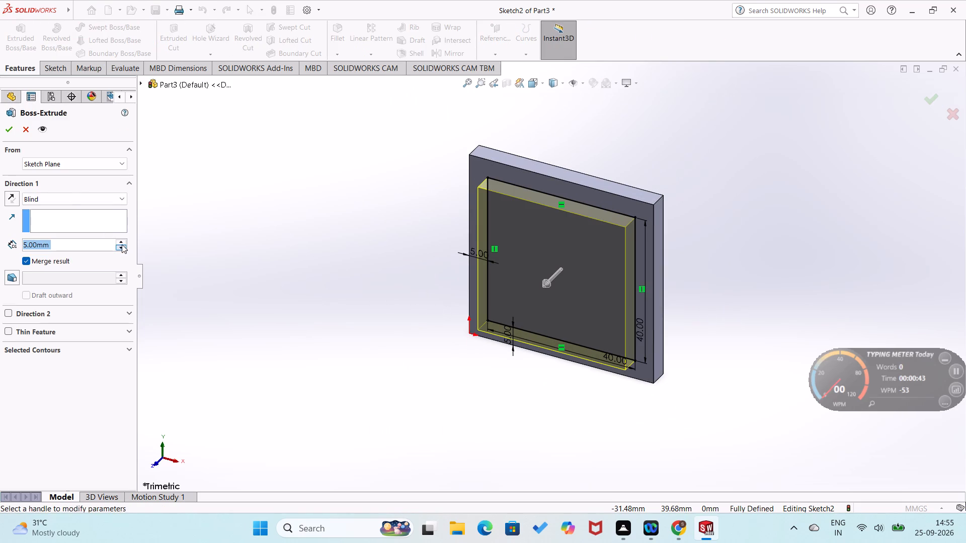
{"action": "triple_click", "coordinate": [120, 242]}
{"action": "left_click", "coordinate": [120, 242]}
{"action": "left_click", "coordinate": [120, 242]}
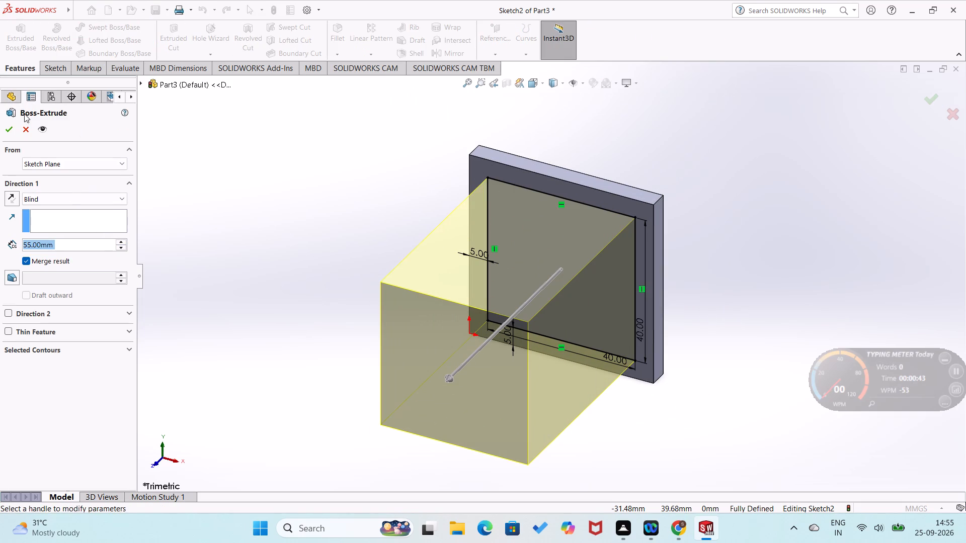
{"action": "left_click", "coordinate": [8, 127]}
Sketch a closed 50 mm square of four lines on the block's front end face, tracing the plate's corners.
{"action": "right_click", "coordinate": [464, 365]}
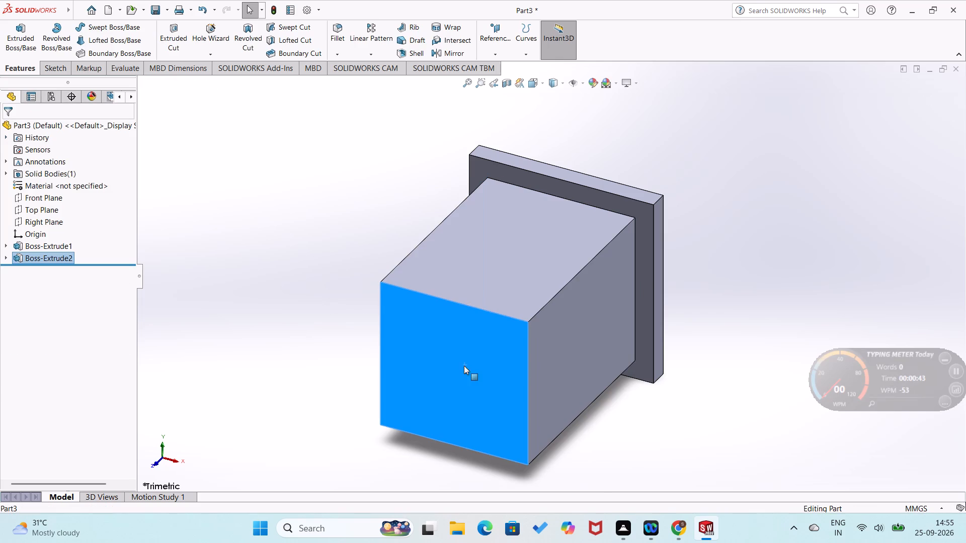
{"action": "left_click", "coordinate": [491, 295]}
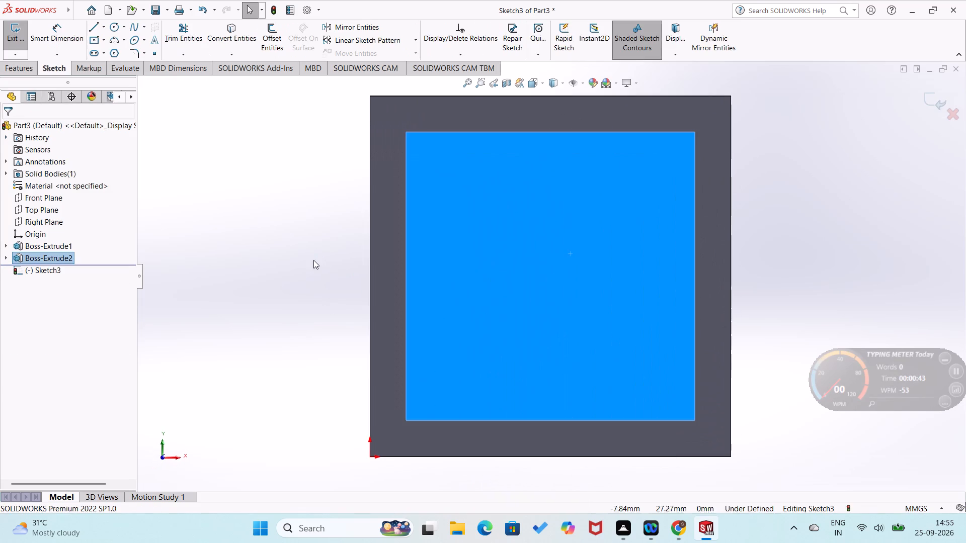
{"action": "left_click", "coordinate": [313, 259]}
{"action": "right_click", "coordinate": [371, 96]}
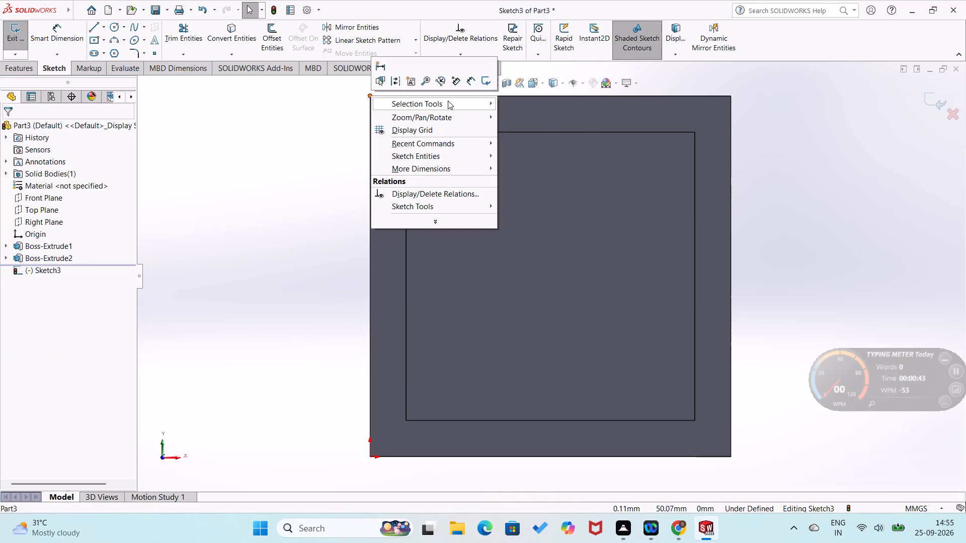
{"action": "left_click", "coordinate": [273, 209]}
{"action": "right_click_drag", "start_coordinate": [304, 199], "coordinate": [236, 218]}
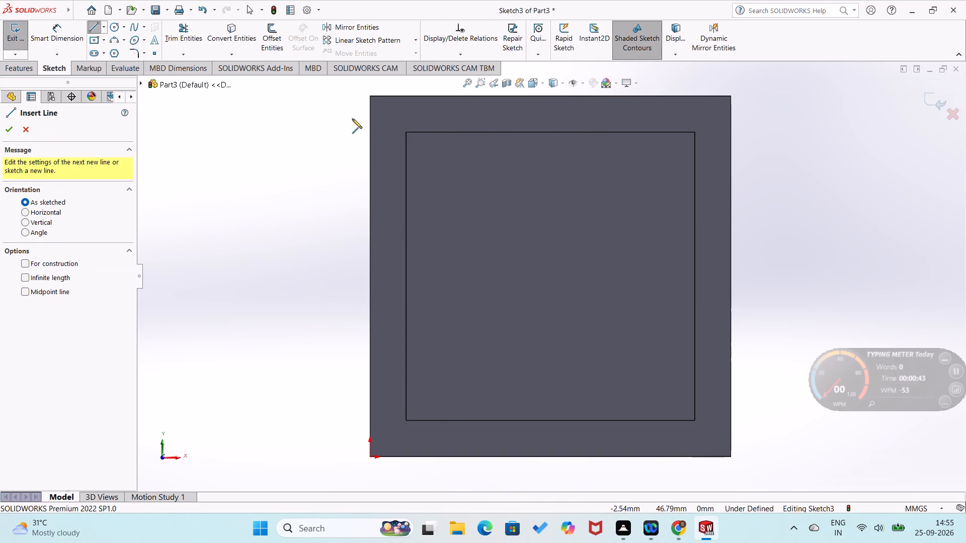
{"action": "left_click", "coordinate": [369, 95]}
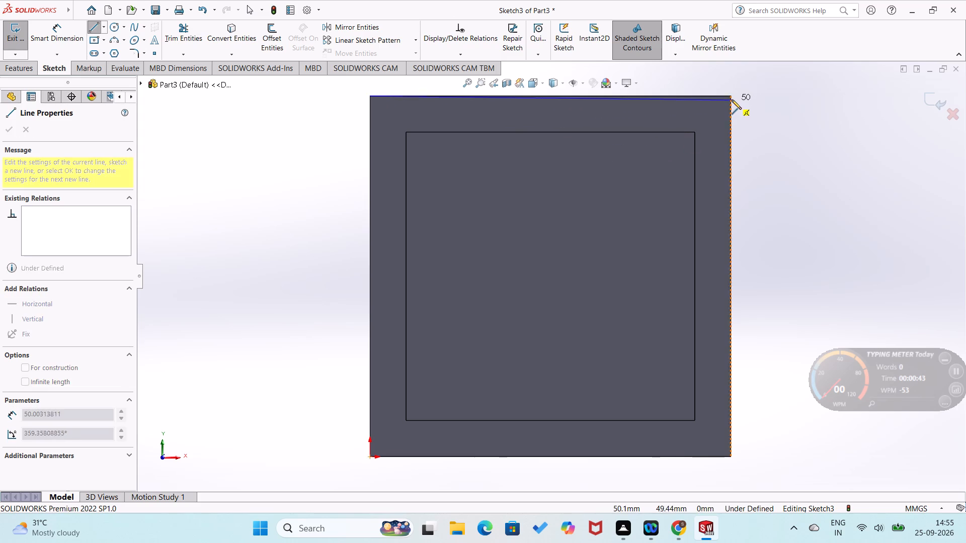
{"action": "left_click", "coordinate": [732, 96]}
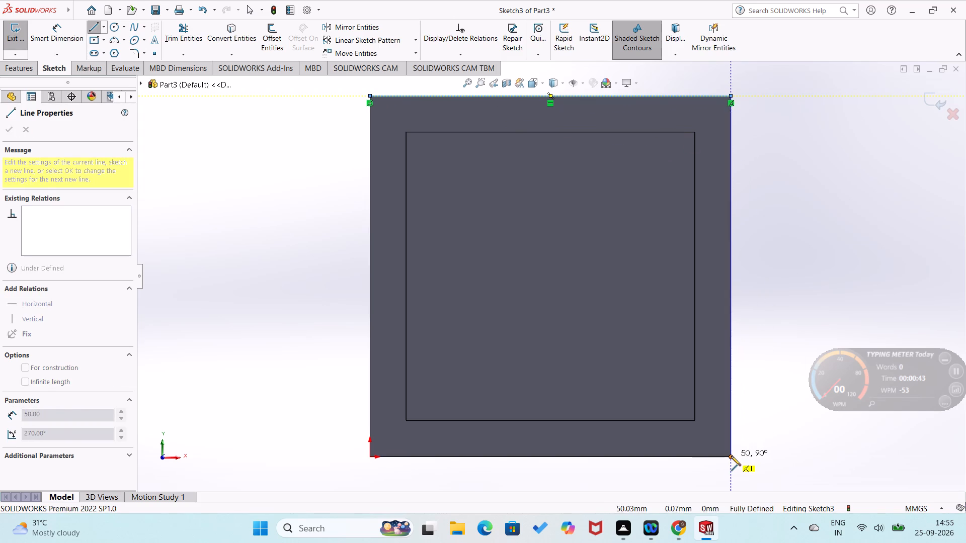
{"action": "left_click", "coordinate": [731, 456]}
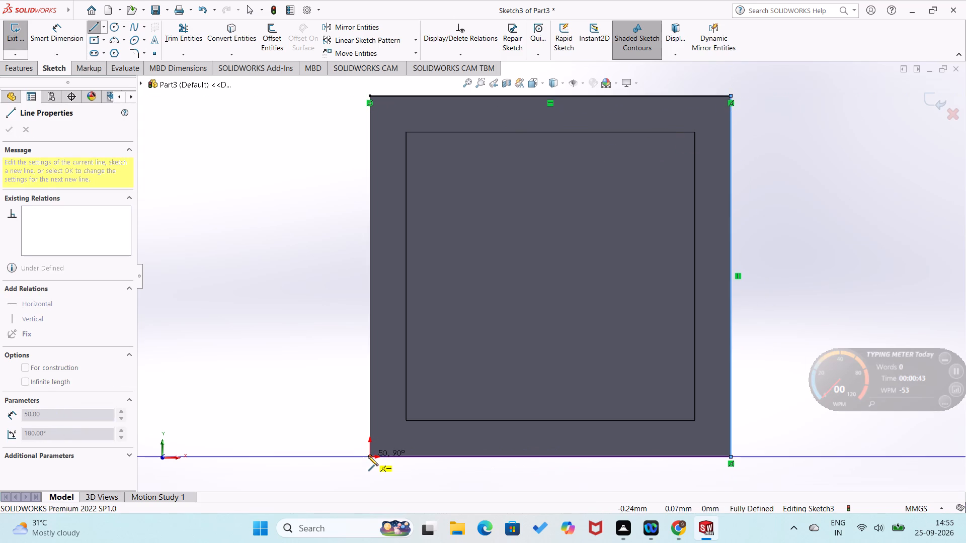
{"action": "left_click", "coordinate": [368, 456]}
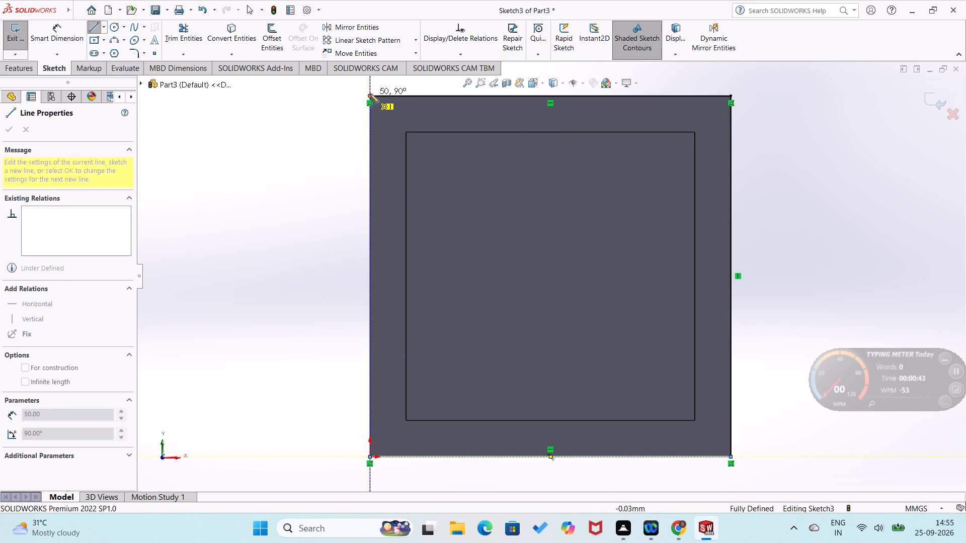
{"action": "left_click", "coordinate": [370, 94]}
{"action": "right_click_drag", "start_coordinate": [265, 263], "coordinate": [281, 153]}
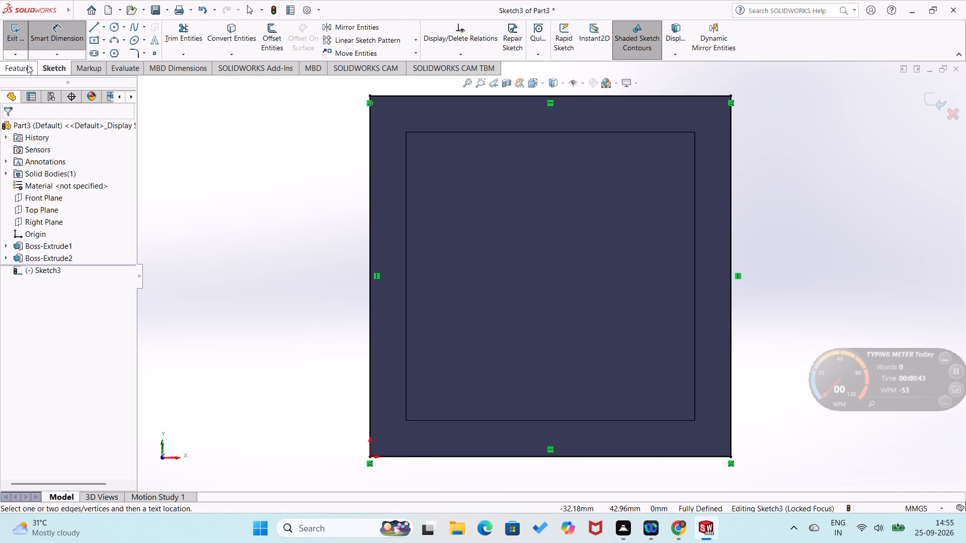
Extrude the 50 mm square outline as a blind boss 5 mm deep, merged with the block.
{"action": "left_click", "coordinate": [27, 64]}
{"action": "left_click", "coordinate": [25, 46]}
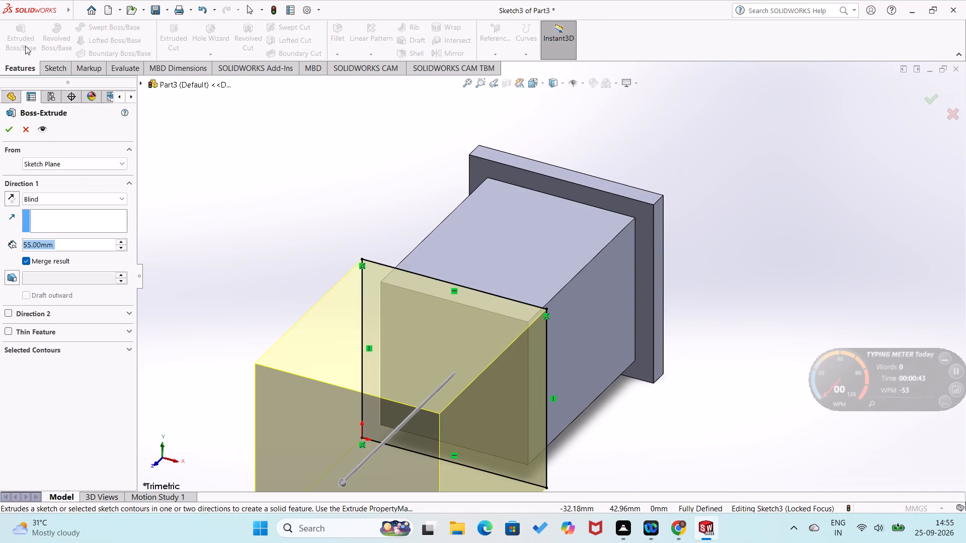
{"action": "triple_click", "coordinate": [119, 249]}
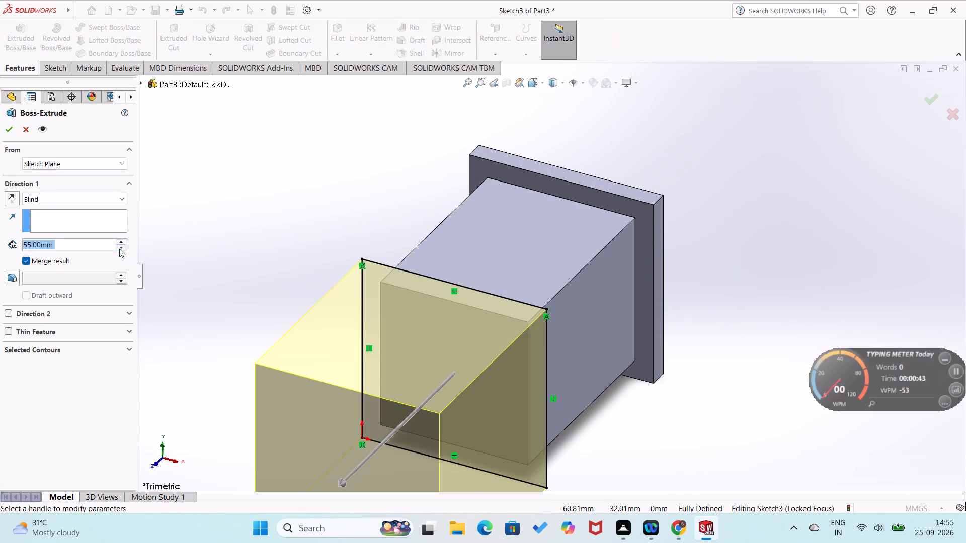
{"action": "double_click", "coordinate": [119, 249]}
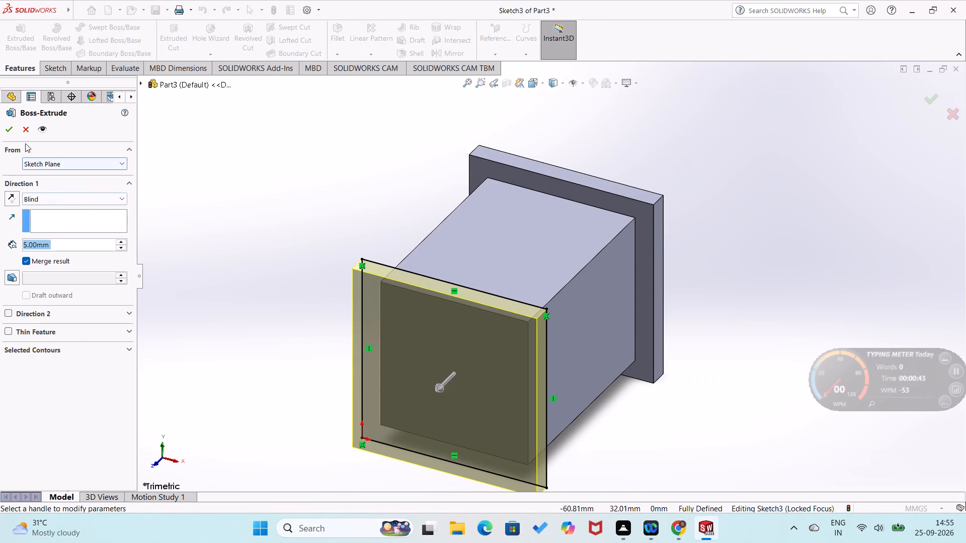
{"action": "left_click", "coordinate": [11, 130]}
{"action": "left_click", "coordinate": [278, 302]}
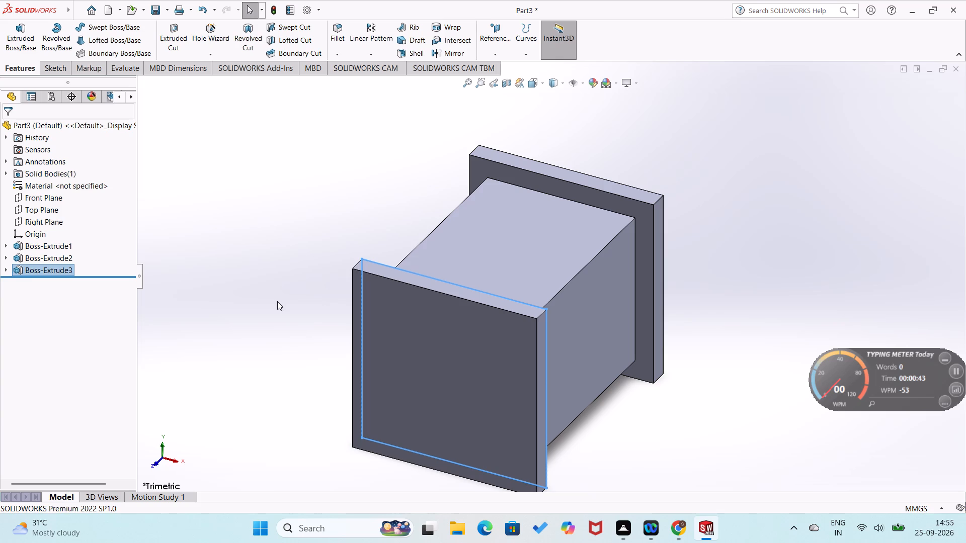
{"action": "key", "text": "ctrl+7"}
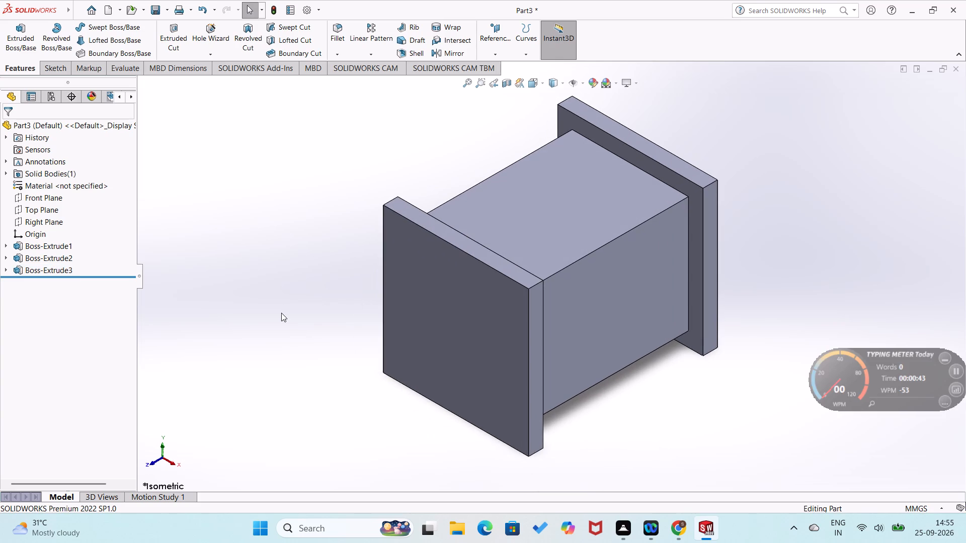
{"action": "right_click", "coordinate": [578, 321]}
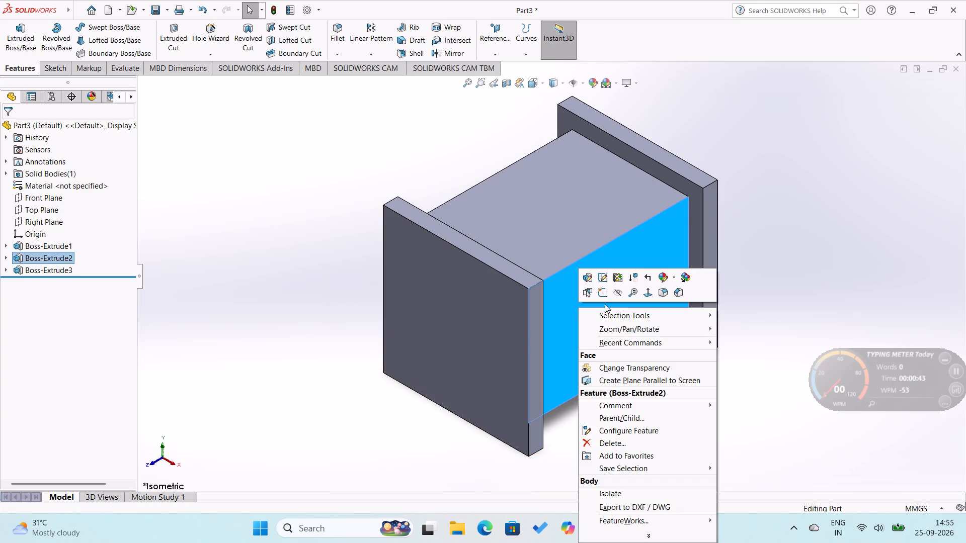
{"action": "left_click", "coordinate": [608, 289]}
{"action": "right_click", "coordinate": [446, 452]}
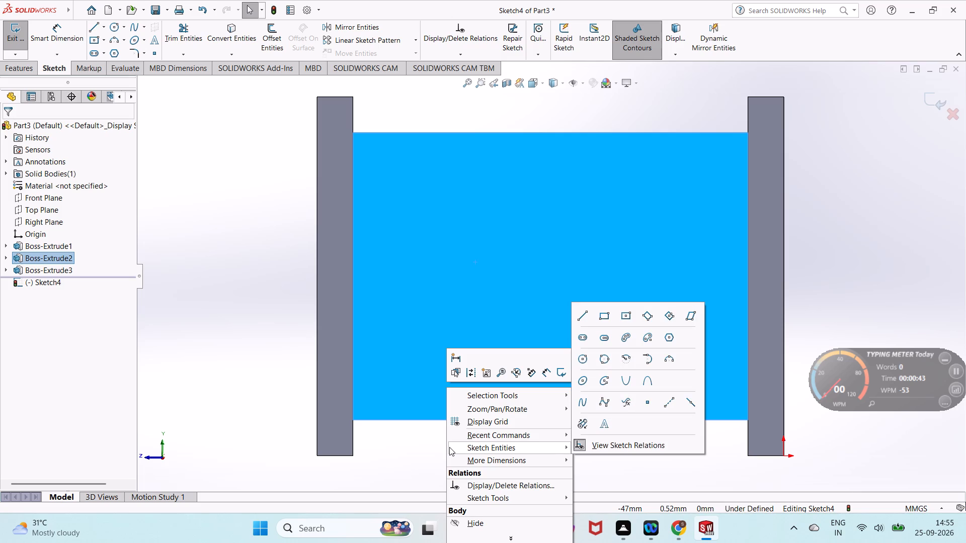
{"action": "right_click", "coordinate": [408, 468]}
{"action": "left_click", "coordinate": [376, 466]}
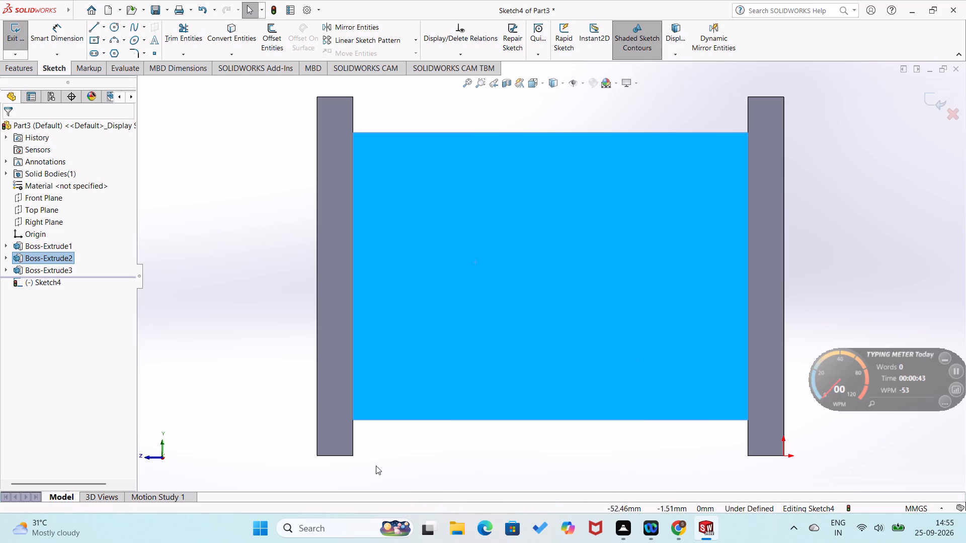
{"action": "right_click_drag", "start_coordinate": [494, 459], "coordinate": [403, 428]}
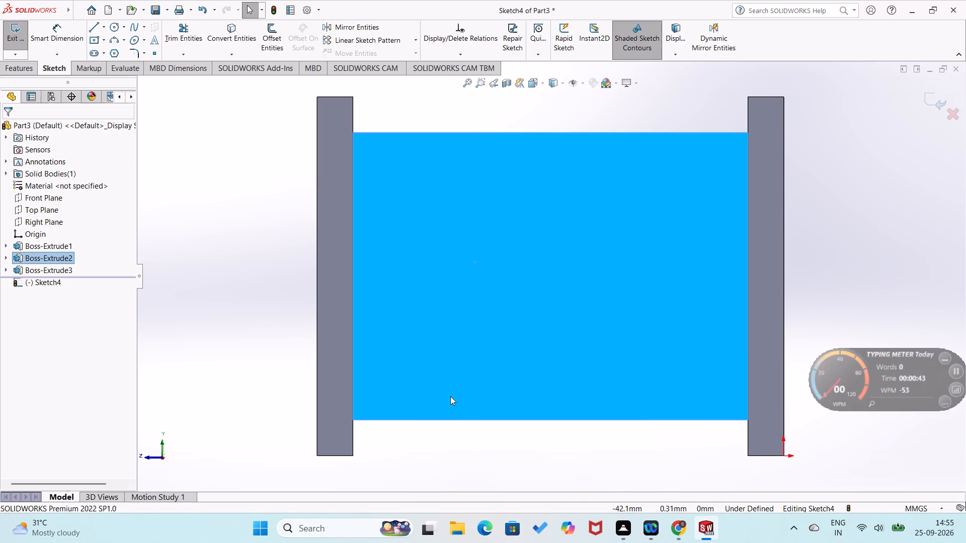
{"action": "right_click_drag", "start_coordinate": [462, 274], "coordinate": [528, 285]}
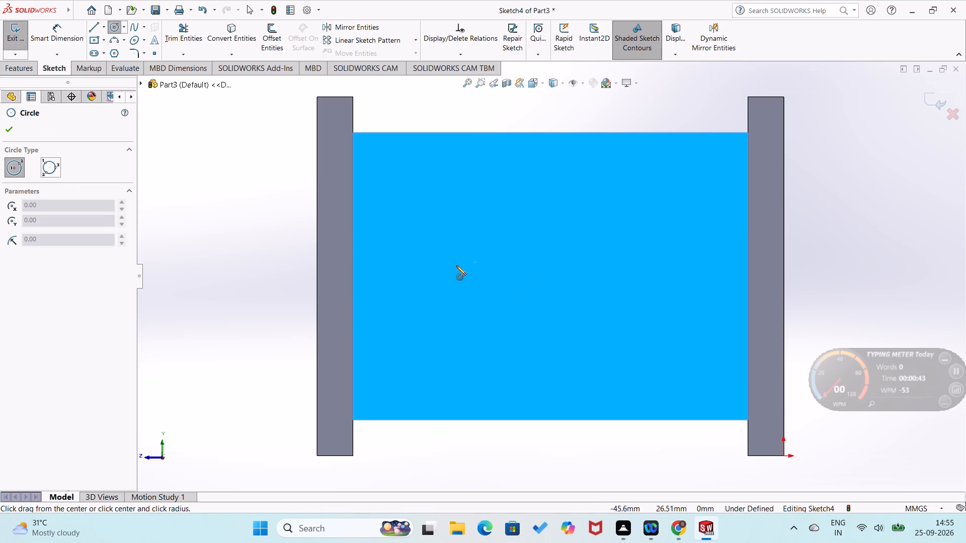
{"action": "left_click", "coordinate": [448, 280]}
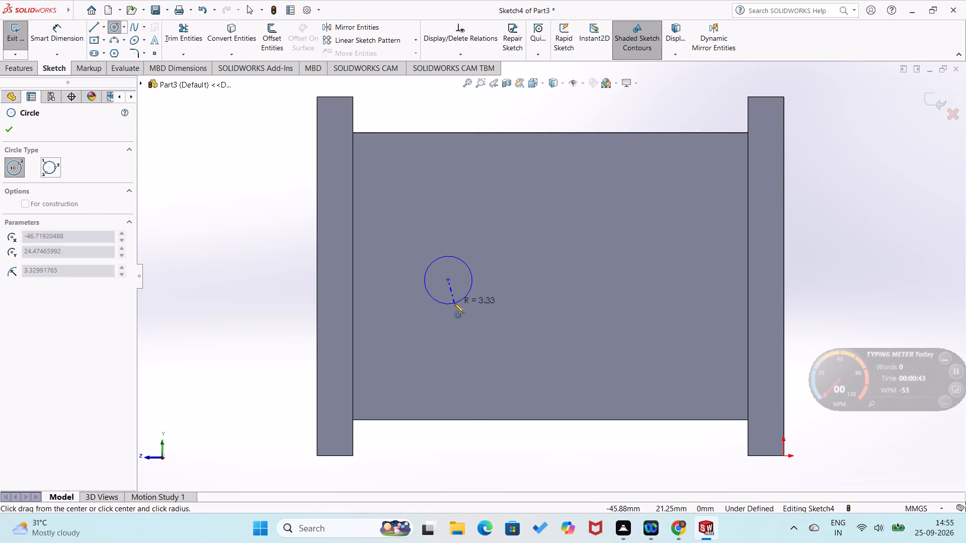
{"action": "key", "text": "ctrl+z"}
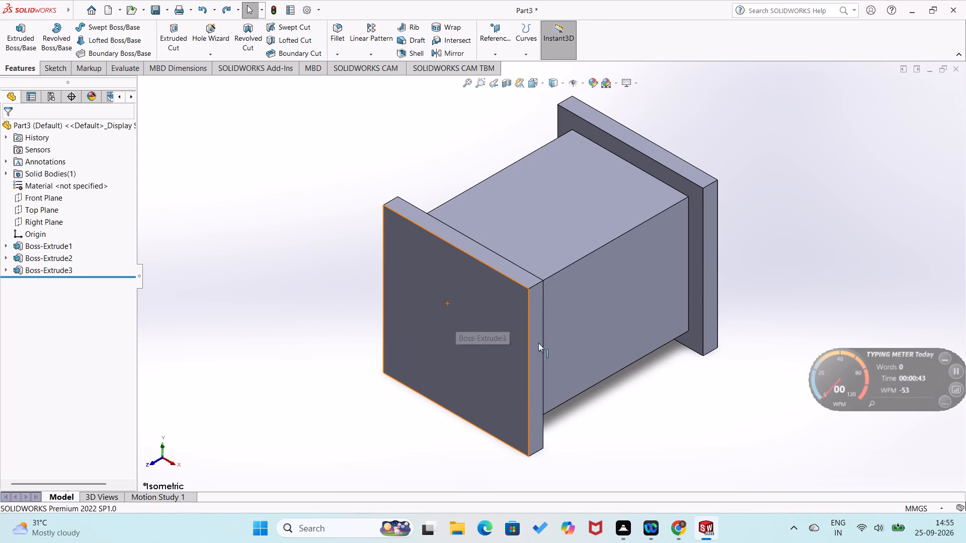
On the block's side face, sketch a horizontal line about 55 mm long between the midpoints of the edges along the two end plates.
{"action": "right_click", "coordinate": [586, 335]}
{"action": "left_click", "coordinate": [609, 292]}
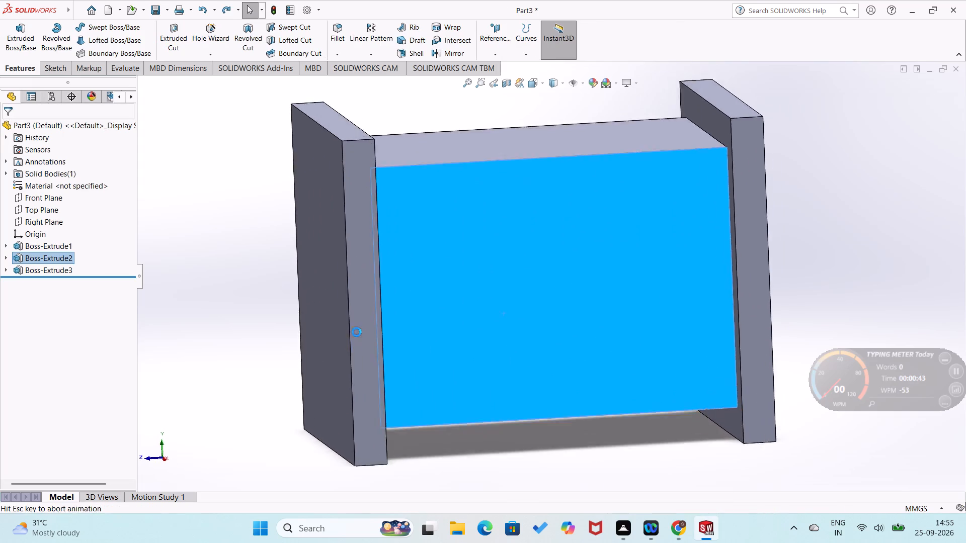
{"action": "right_click_drag", "start_coordinate": [313, 327], "coordinate": [203, 334]}
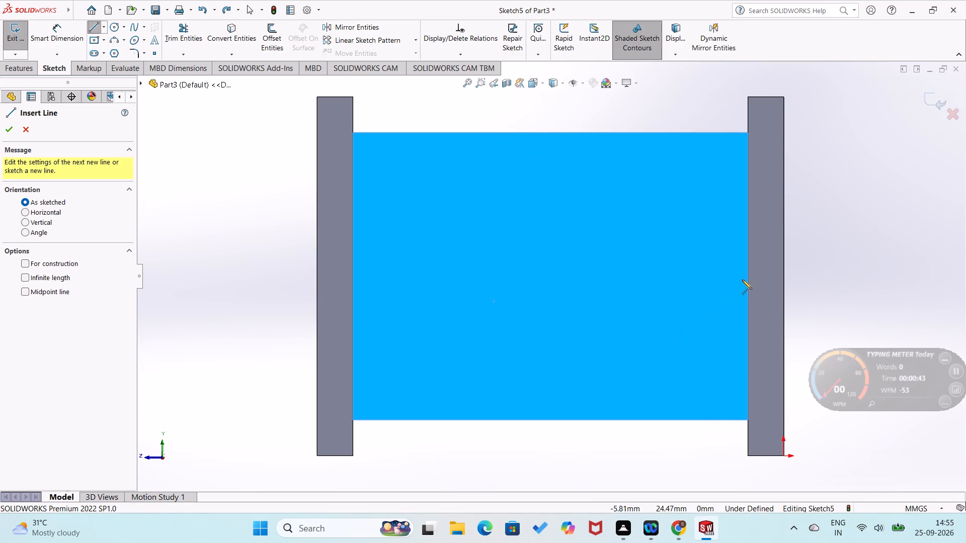
{"action": "left_click", "coordinate": [746, 277]}
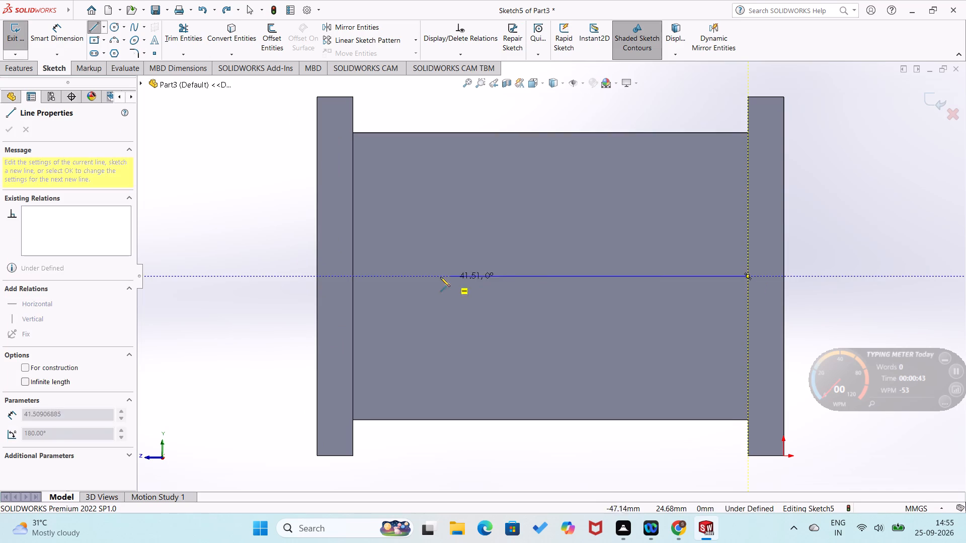
{"action": "left_click", "coordinate": [351, 277]}
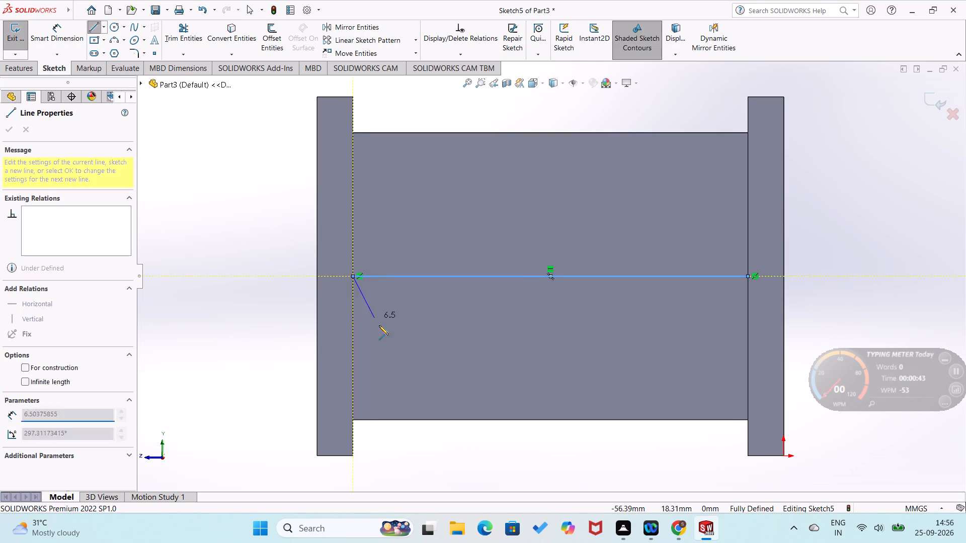
{"action": "right_click_drag", "start_coordinate": [379, 325], "coordinate": [422, 224]}
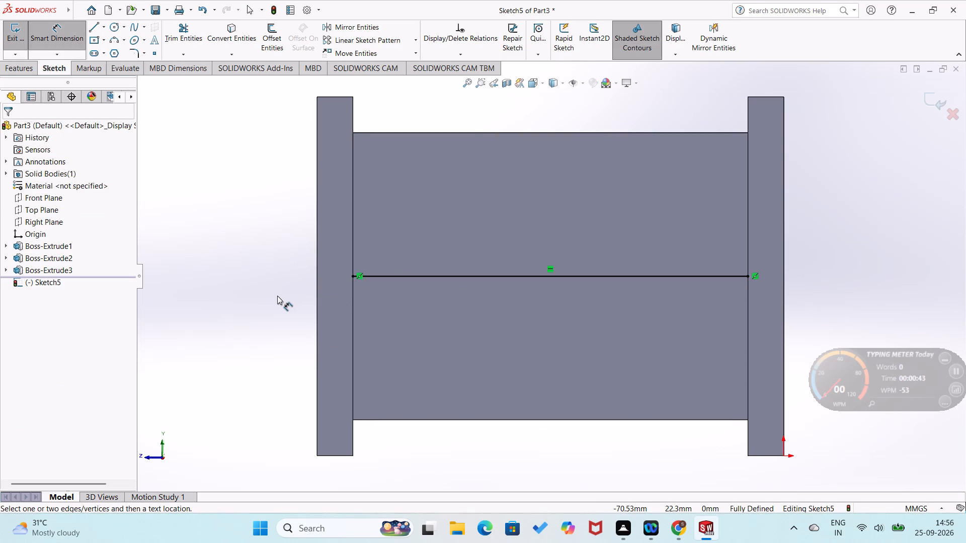
Sketch two circles centred on the horizontal line, one near each end plate, with radii of about 4 mm and 4.3 mm.
{"action": "right_click_drag", "start_coordinate": [250, 301], "coordinate": [342, 226]}
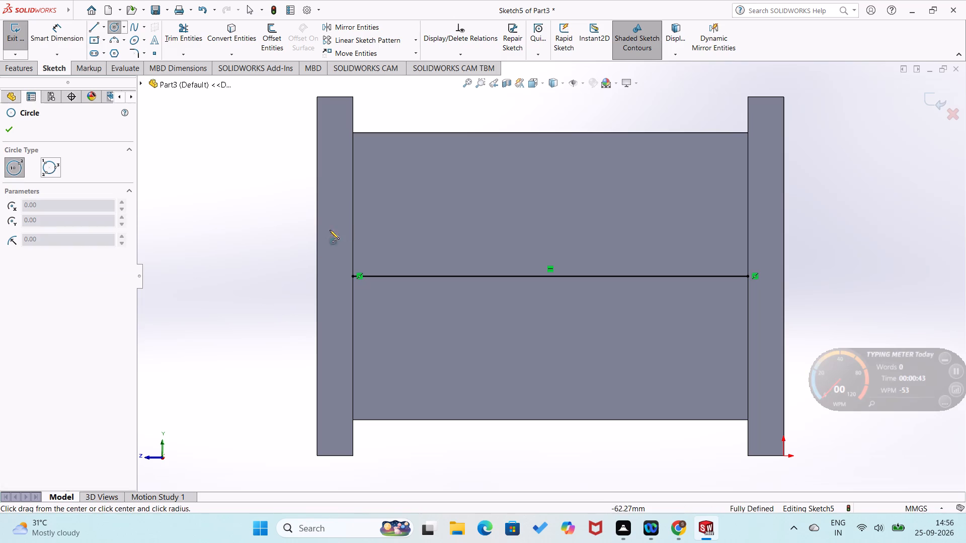
{"action": "left_click", "coordinate": [430, 276]}
{"action": "left_click", "coordinate": [430, 305]}
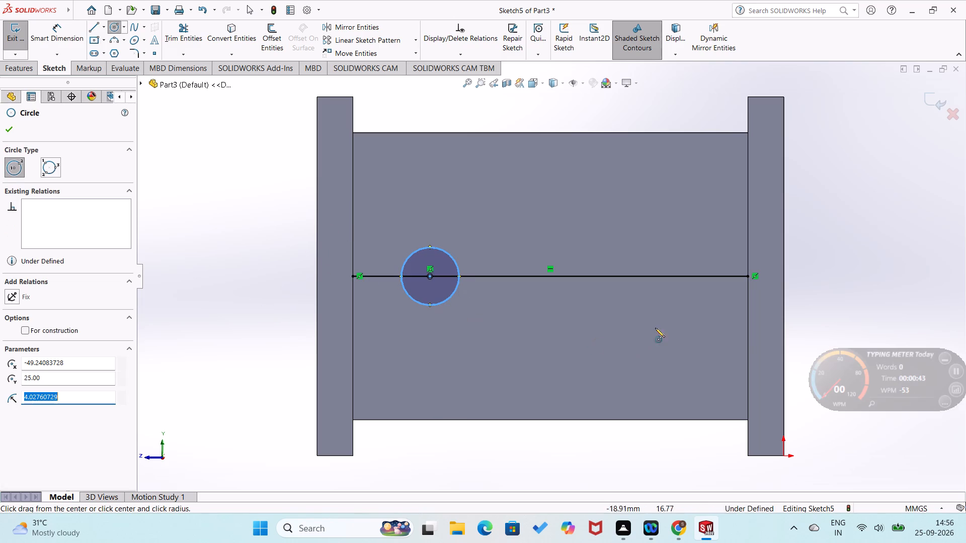
{"action": "left_click", "coordinate": [661, 276]}
{"action": "left_click", "coordinate": [658, 307]}
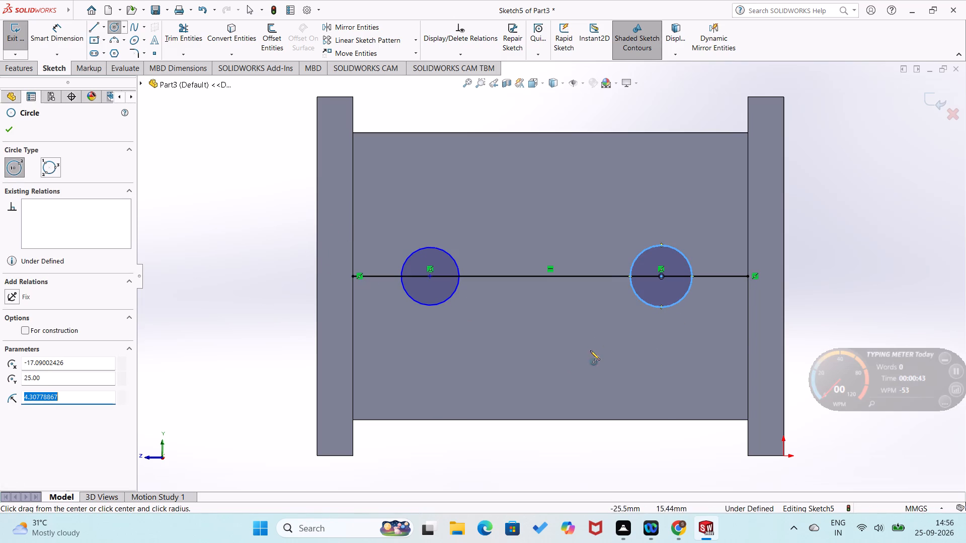
Dimension the distance between the two circle centres at 35 mm.
{"action": "right_click_drag", "start_coordinate": [268, 304], "coordinate": [300, 204]}
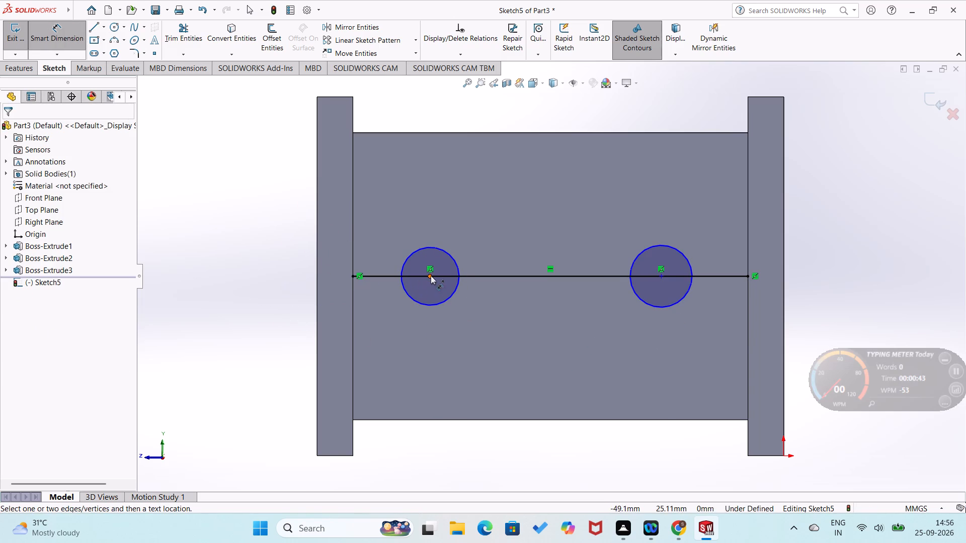
{"action": "left_click", "coordinate": [430, 274]}
{"action": "left_click", "coordinate": [660, 275]}
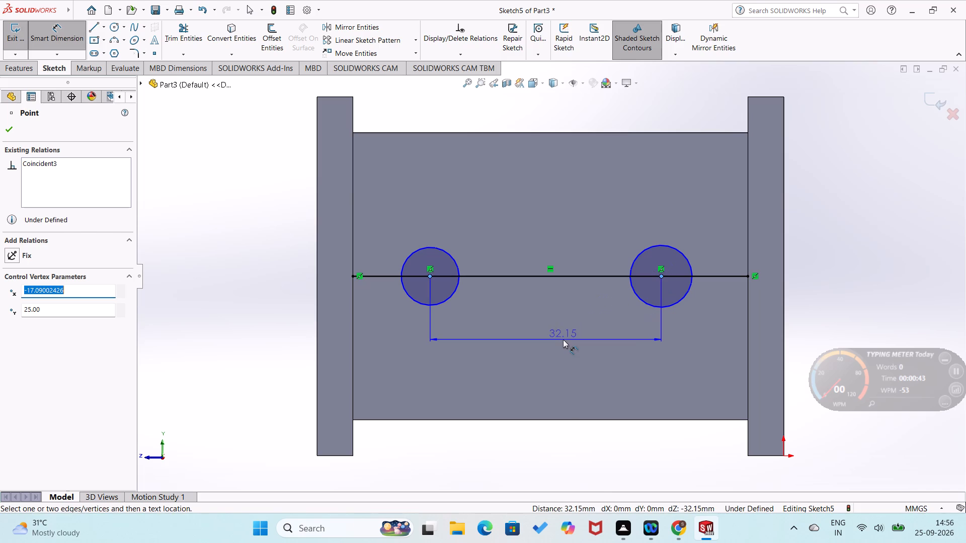
{"action": "left_click", "coordinate": [563, 339]}
{"action": "key", "text": "3"}
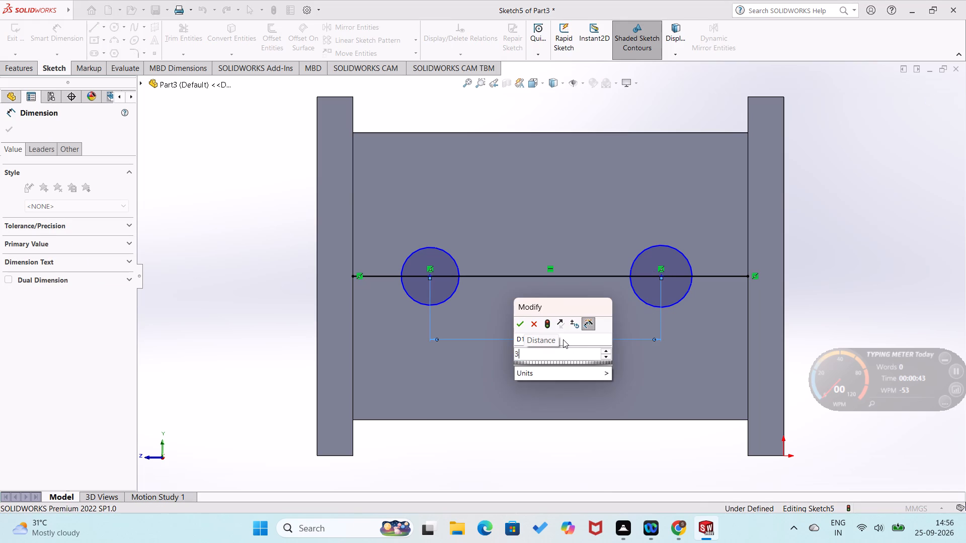
{"action": "key", "text": "BackSpace"}
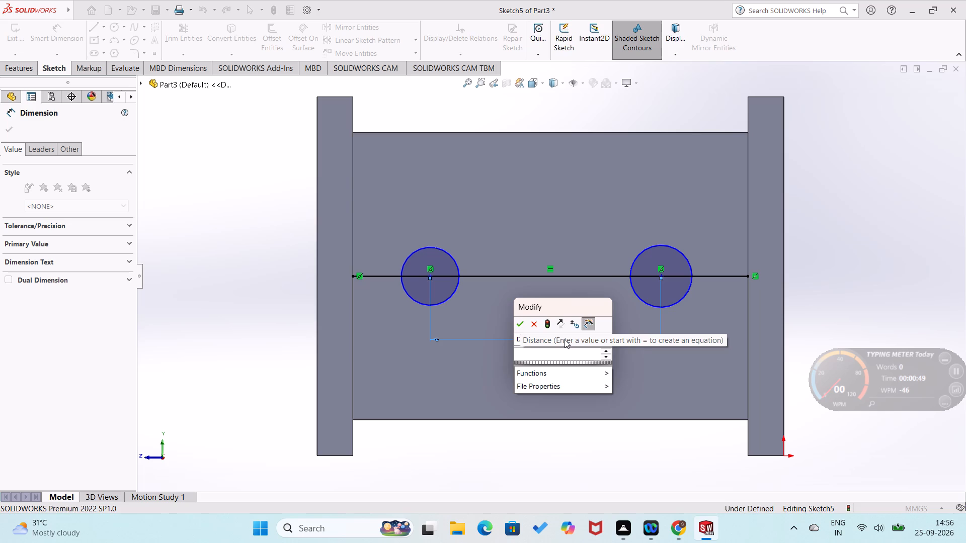
{"action": "type", "text": "35"}
{"action": "key", "text": "Return"}
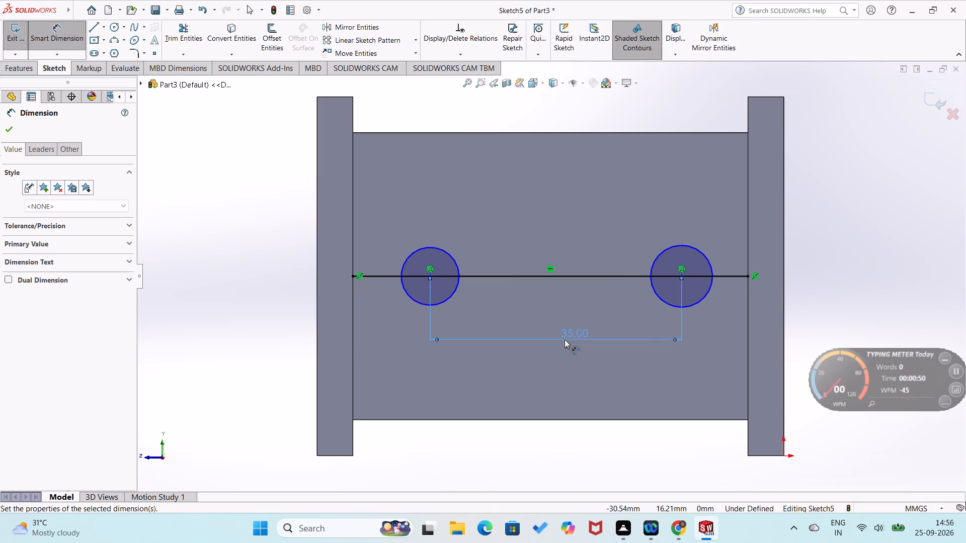
{"action": "left_click", "coordinate": [248, 331]}
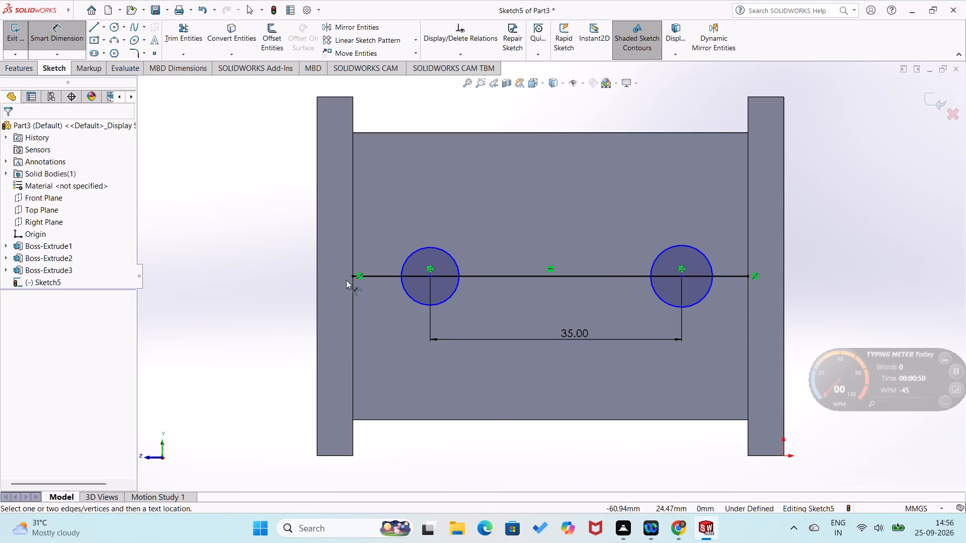
Dimension the distance from the line's left end to the left circle's centre at 10 mm.
{"action": "left_click", "coordinate": [351, 275]}
{"action": "left_click", "coordinate": [428, 275]}
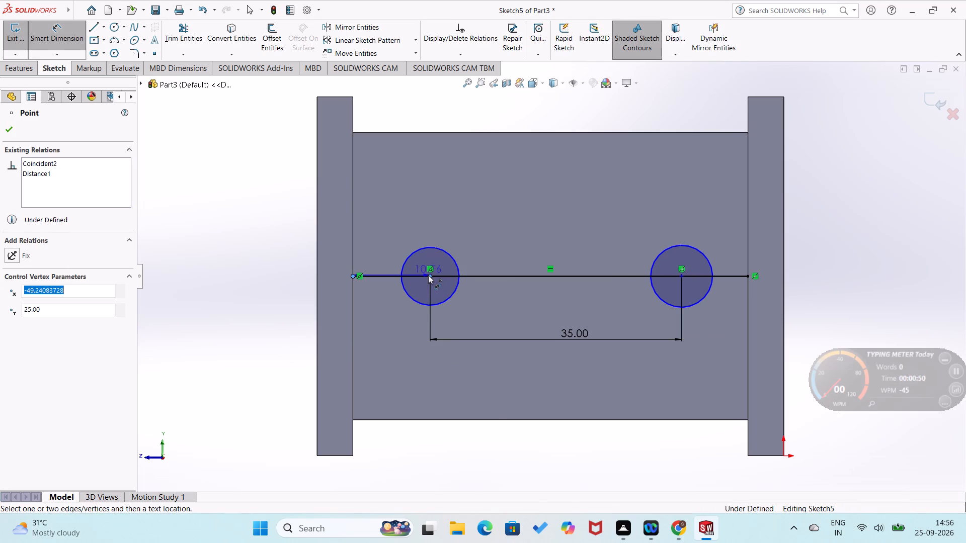
{"action": "left_click", "coordinate": [398, 337]}
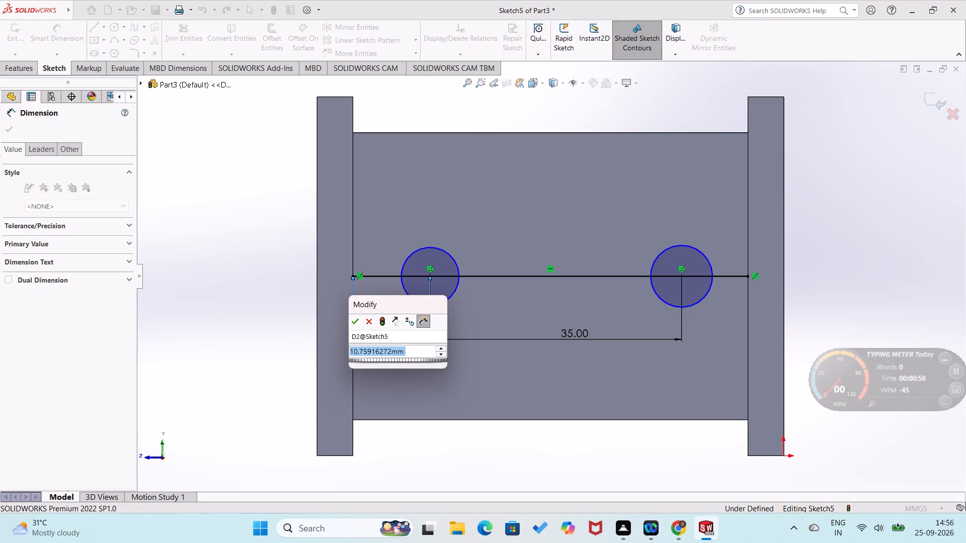
{"action": "type", "text": "10"}
{"action": "key", "text": "Return"}
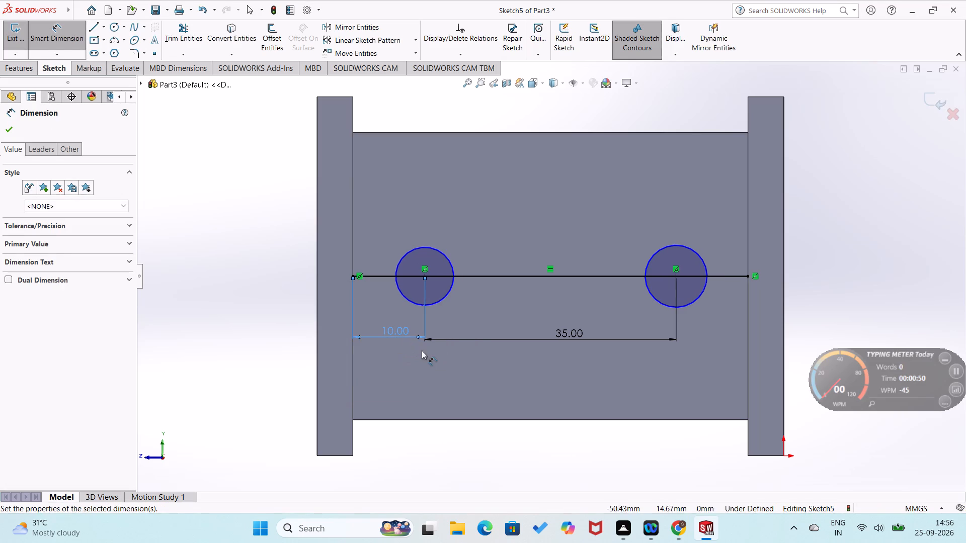
{"action": "left_click", "coordinate": [422, 350]}
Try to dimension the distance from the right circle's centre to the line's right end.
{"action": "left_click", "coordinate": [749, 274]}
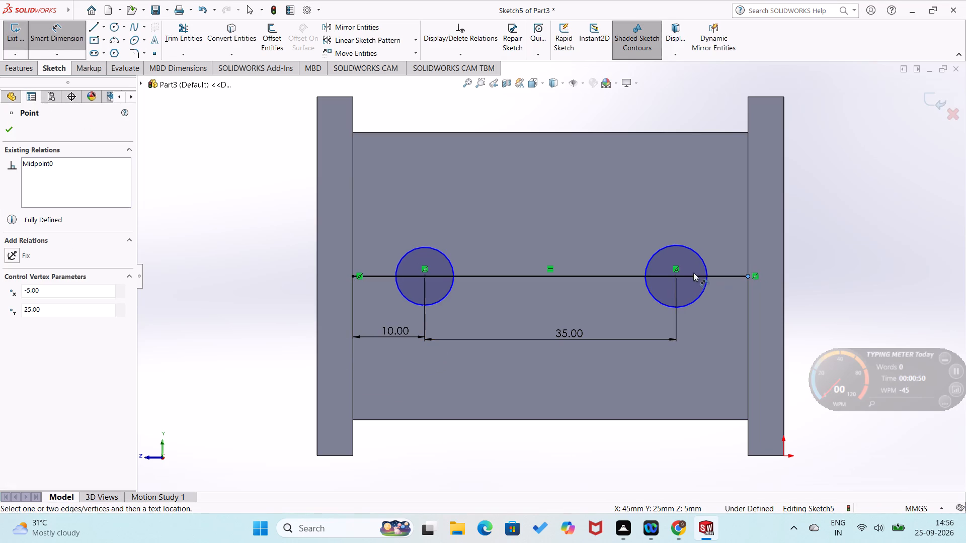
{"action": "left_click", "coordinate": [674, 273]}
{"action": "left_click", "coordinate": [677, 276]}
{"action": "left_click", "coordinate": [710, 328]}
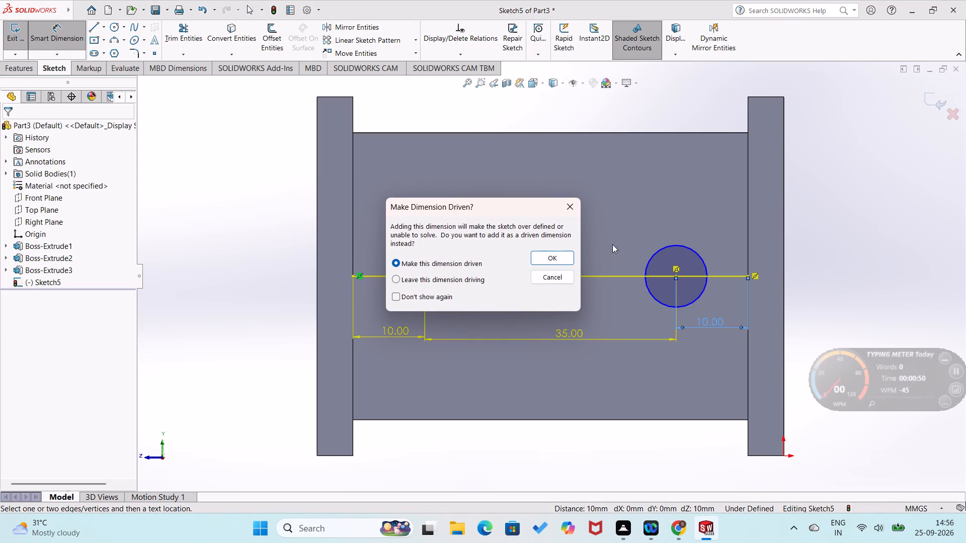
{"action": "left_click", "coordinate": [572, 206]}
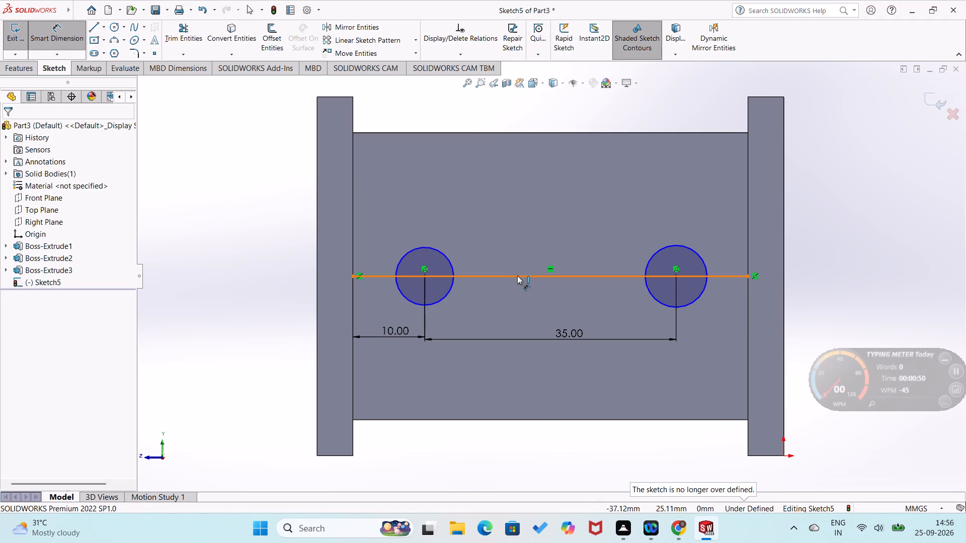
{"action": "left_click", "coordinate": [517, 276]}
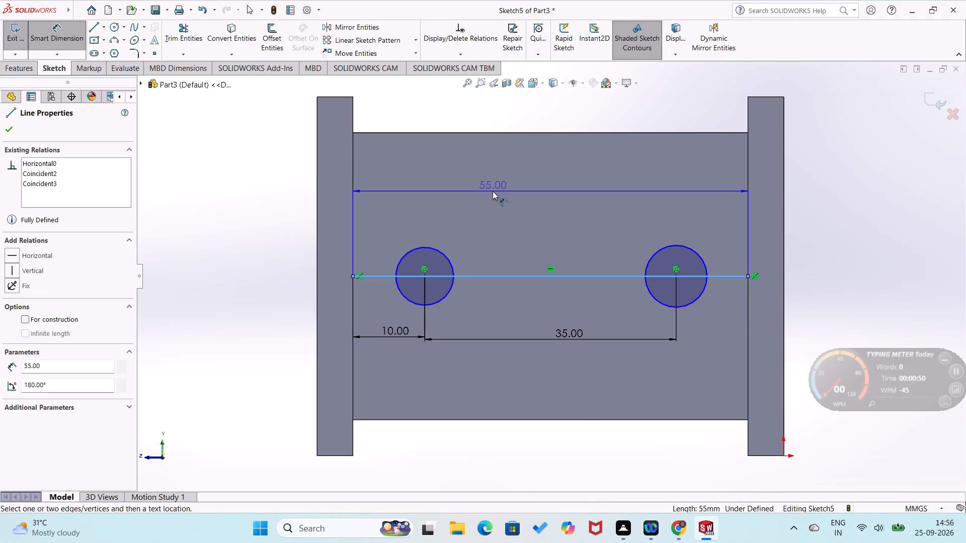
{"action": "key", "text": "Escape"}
Dimension the left circle's diameter at 8 mm.
{"action": "left_click", "coordinate": [447, 257]}
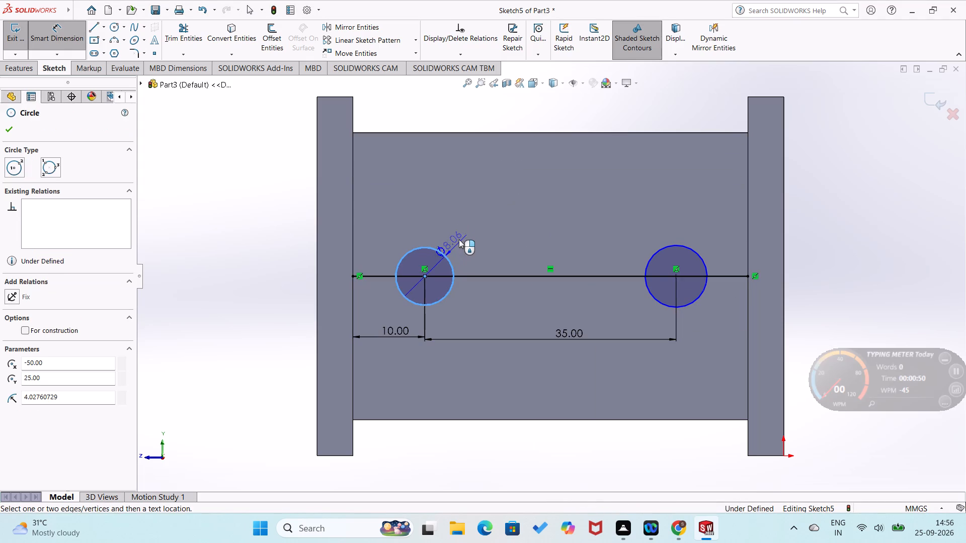
{"action": "left_click", "coordinate": [460, 237]}
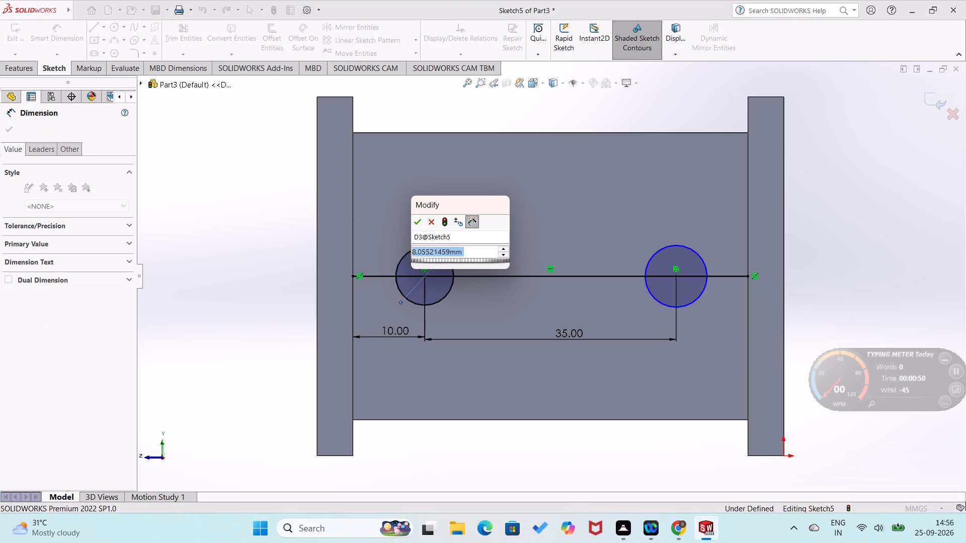
{"action": "key", "text": "8"}
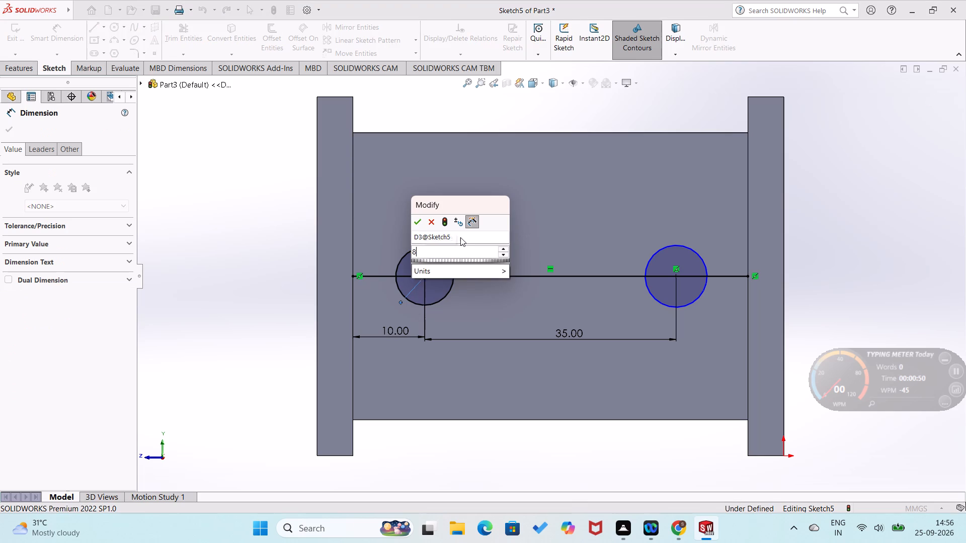
{"action": "key", "text": "Return"}
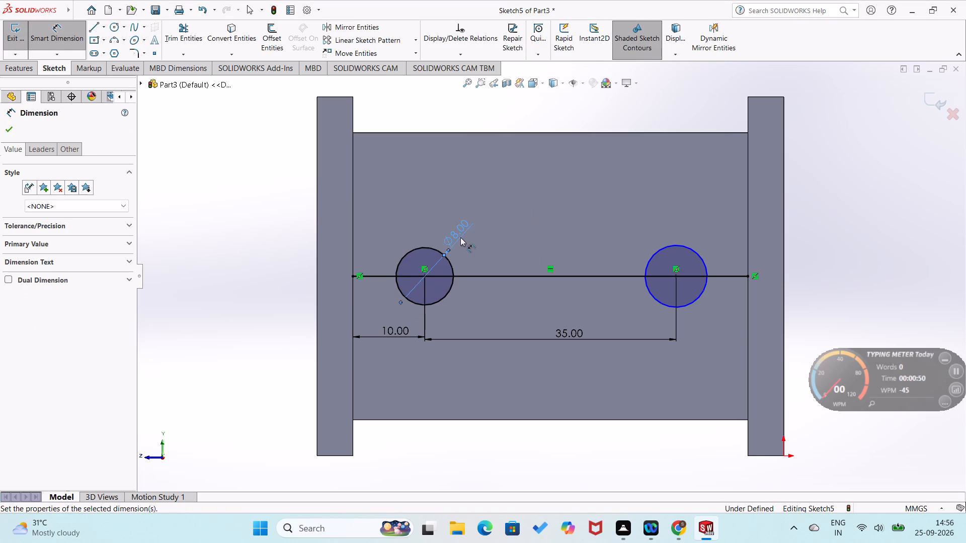
Set the distance between the two circle centres to 30 mm.
{"action": "double_click", "coordinate": [580, 334]}
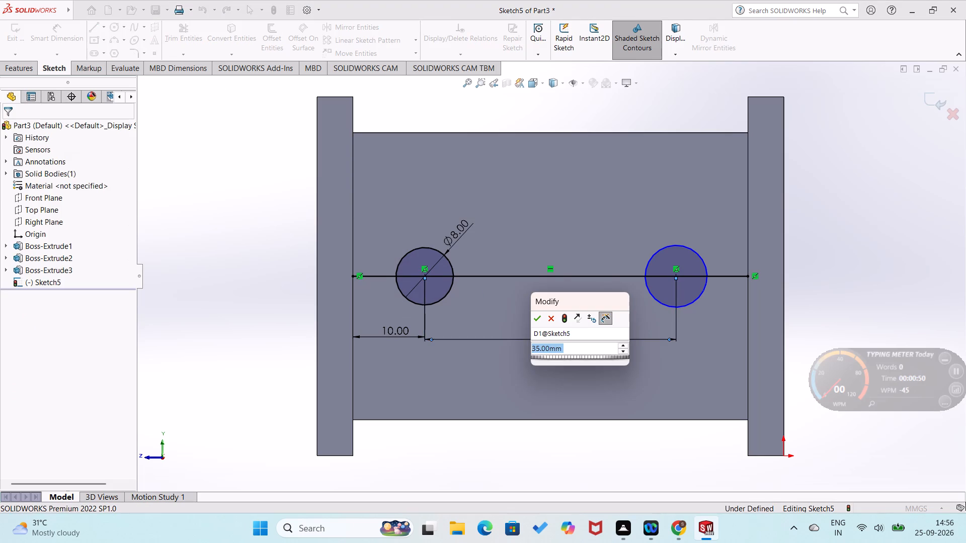
{"action": "type", "text": "30"}
{"action": "key", "text": "Return"}
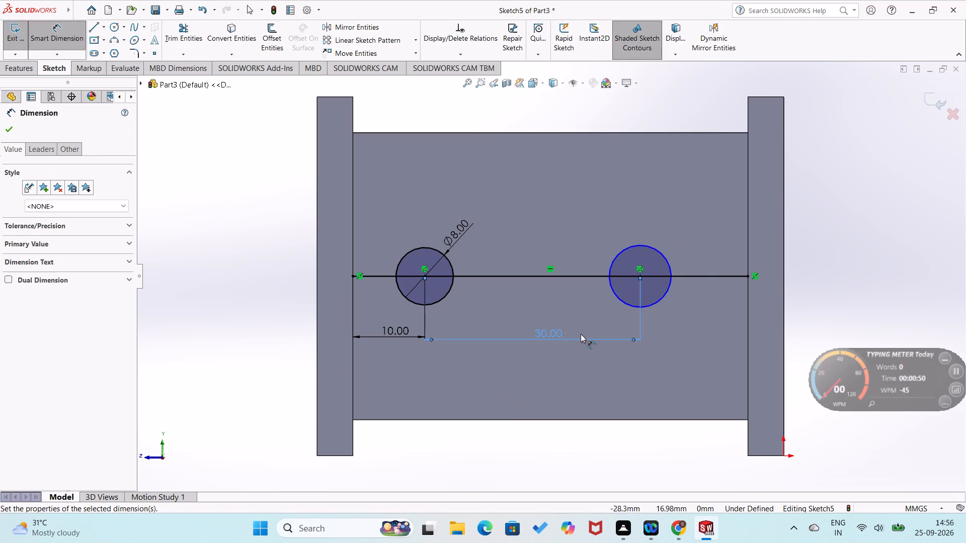
Set the distance from the line's left end to the left circle's centre to 12.5 mm.
{"action": "double_click", "coordinate": [389, 325]}
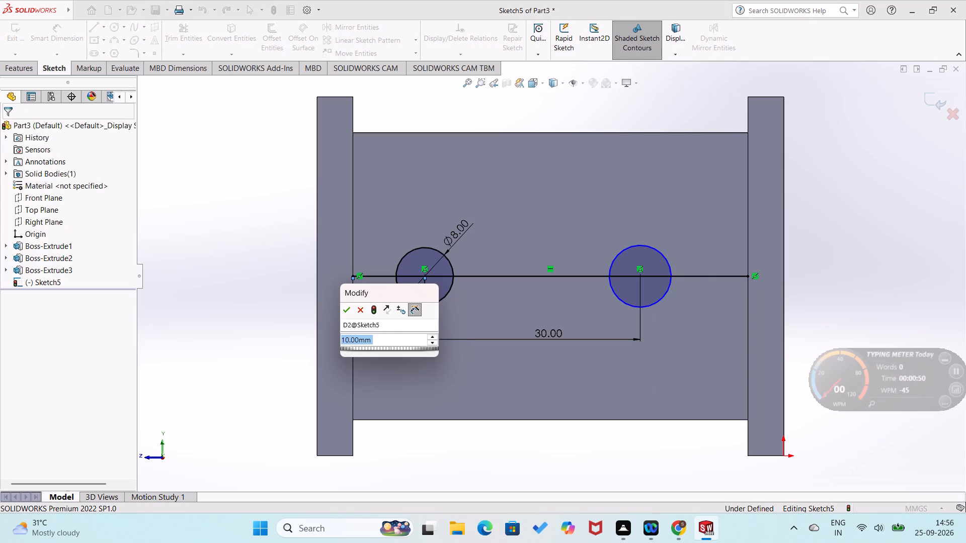
{"action": "type", "text": "12.5"}
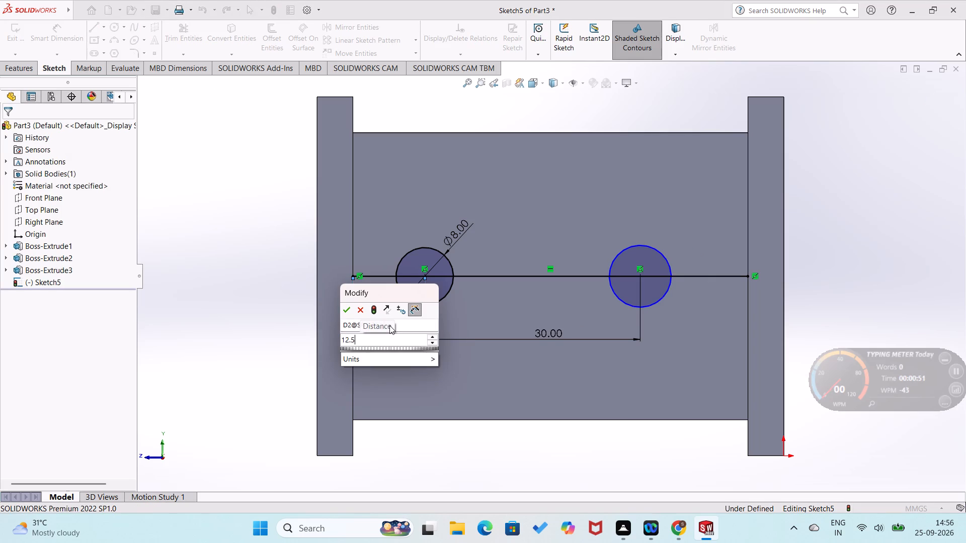
{"action": "key", "text": "Return"}
{"action": "left_click", "coordinate": [211, 282]}
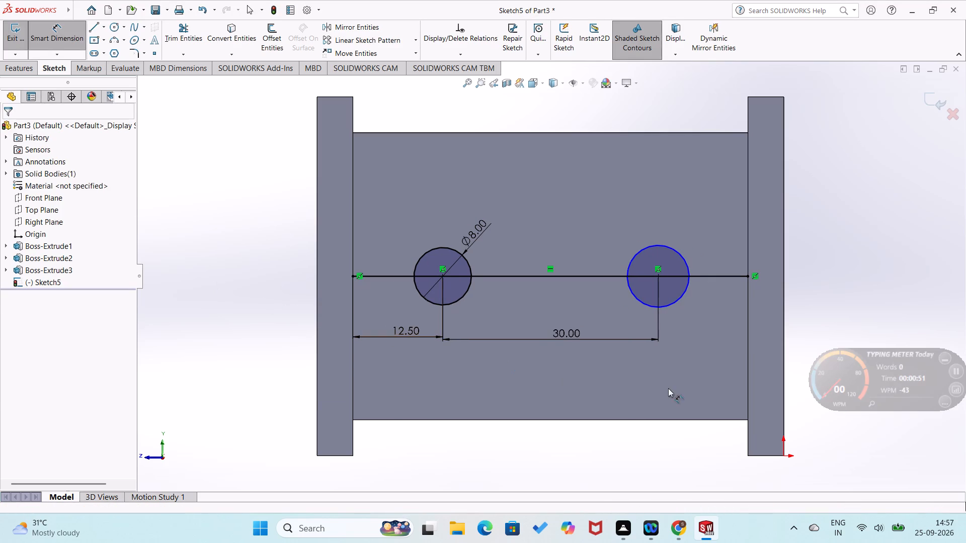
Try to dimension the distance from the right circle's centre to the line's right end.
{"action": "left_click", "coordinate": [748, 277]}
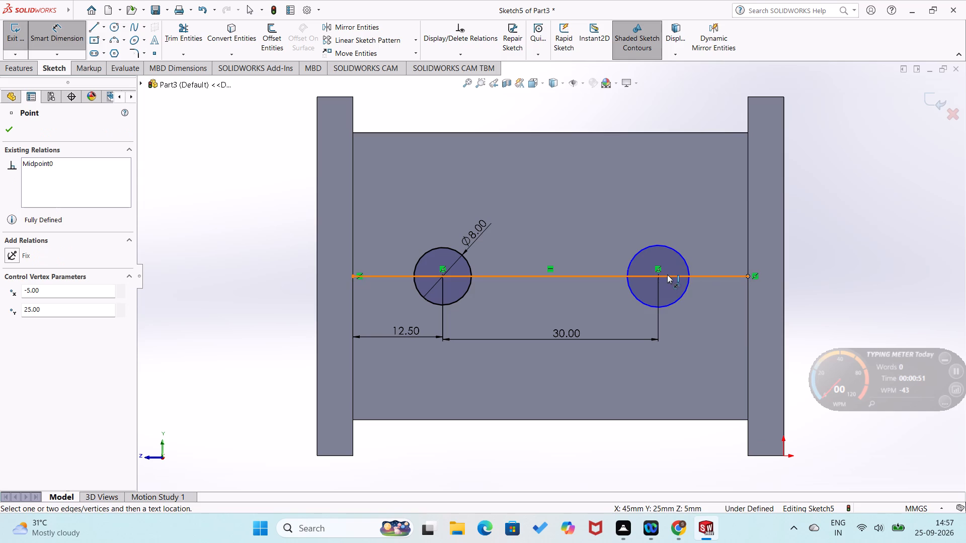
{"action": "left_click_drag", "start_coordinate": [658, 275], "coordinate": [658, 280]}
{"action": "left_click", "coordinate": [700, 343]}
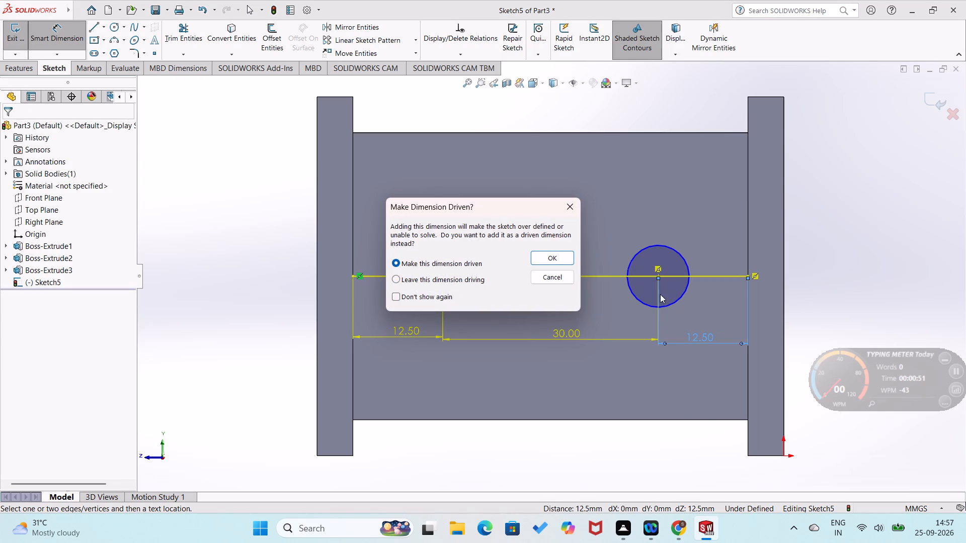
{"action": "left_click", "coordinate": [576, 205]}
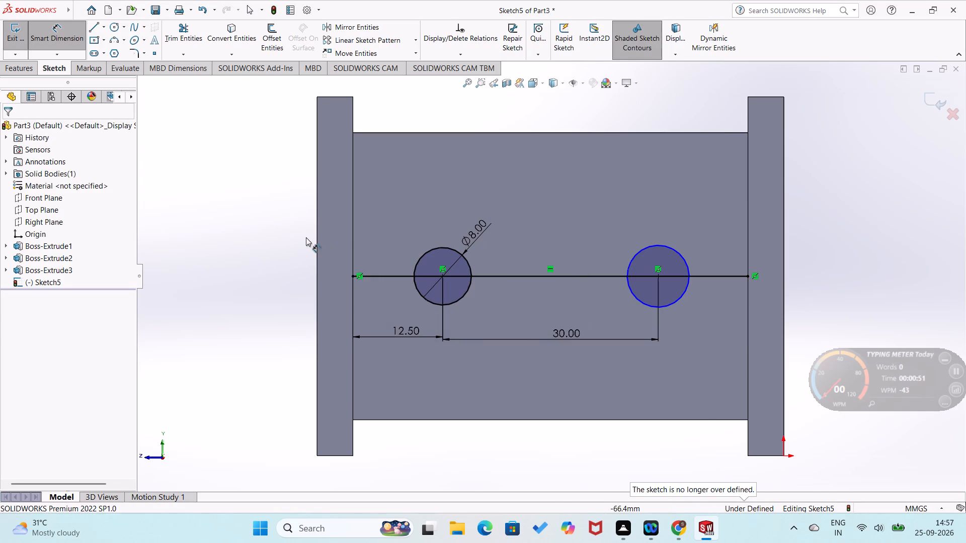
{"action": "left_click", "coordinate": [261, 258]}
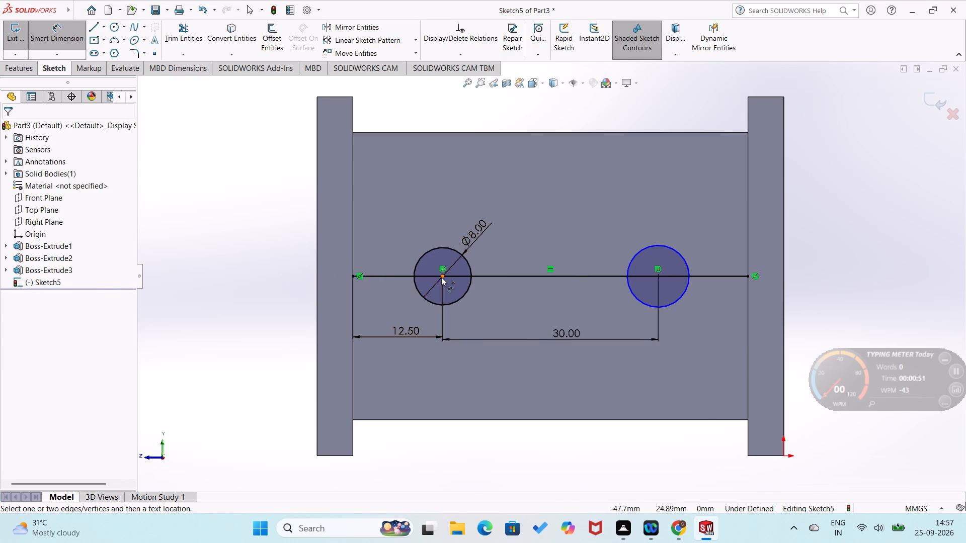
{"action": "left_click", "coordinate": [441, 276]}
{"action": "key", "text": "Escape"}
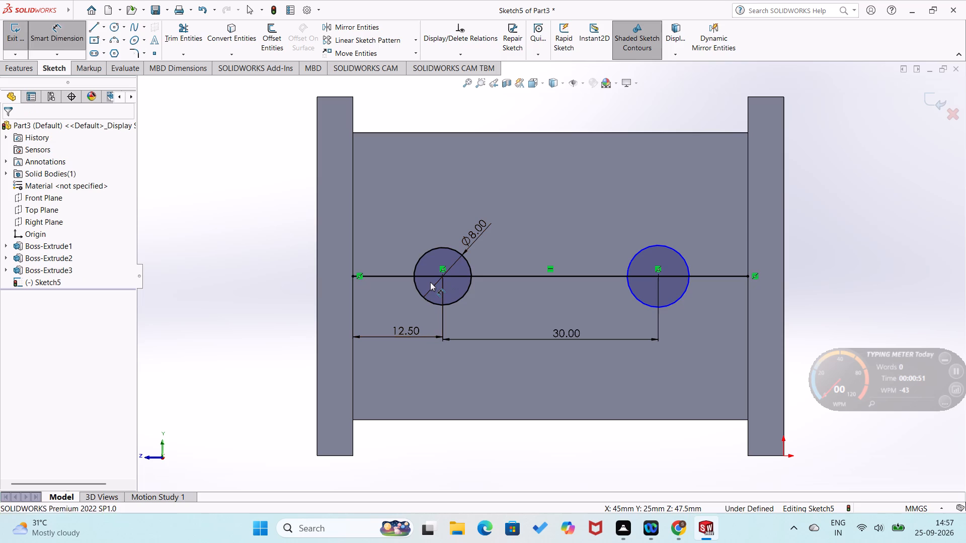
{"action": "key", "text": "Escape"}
Add a Horizontal relation between the centres of the two circles.
{"action": "left_click", "coordinate": [443, 276]}
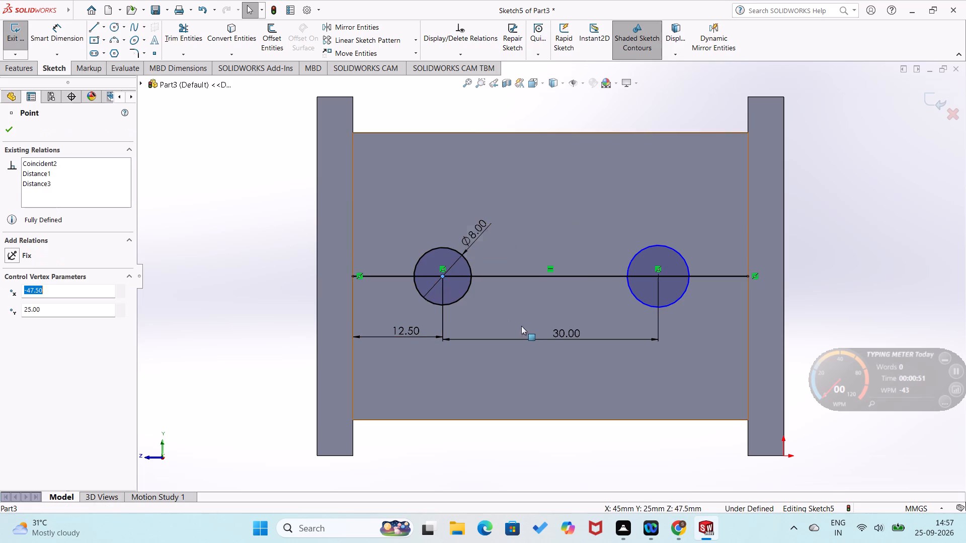
{"action": "left_click", "coordinate": [659, 277], "text": "ctrl"}
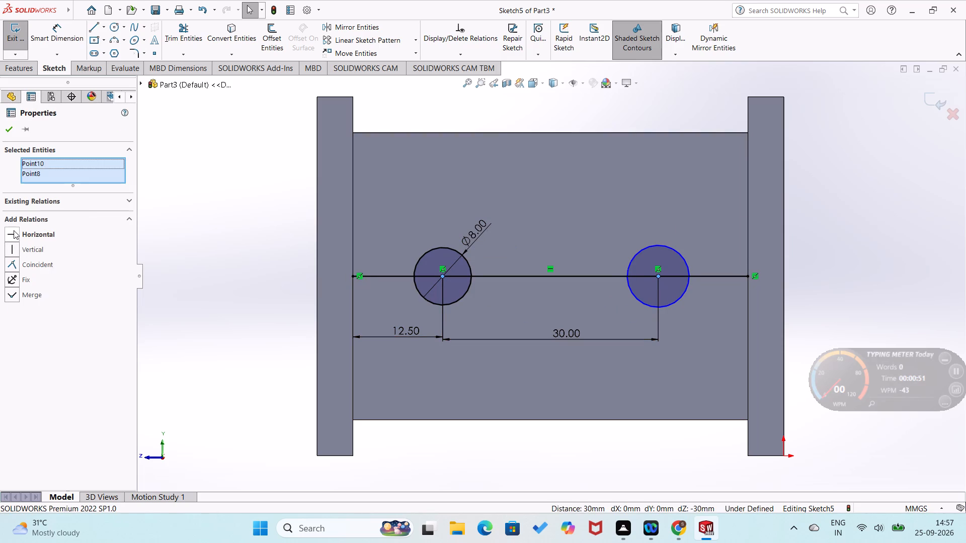
{"action": "left_click", "coordinate": [14, 230]}
Dimension the right circle's diameter at 8 mm.
{"action": "right_click_drag", "start_coordinate": [517, 273], "coordinate": [552, 197]}
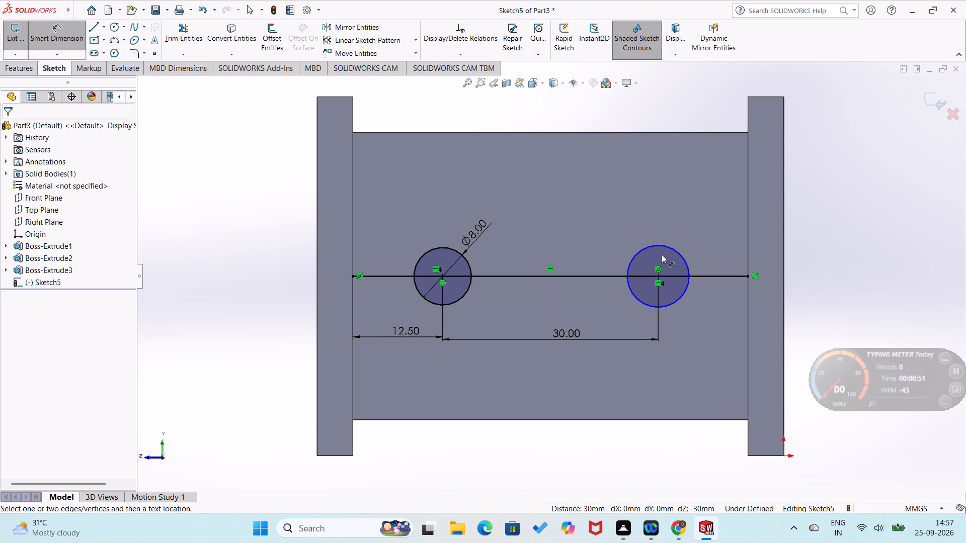
{"action": "left_click", "coordinate": [671, 246]}
{"action": "left_click", "coordinate": [685, 233]}
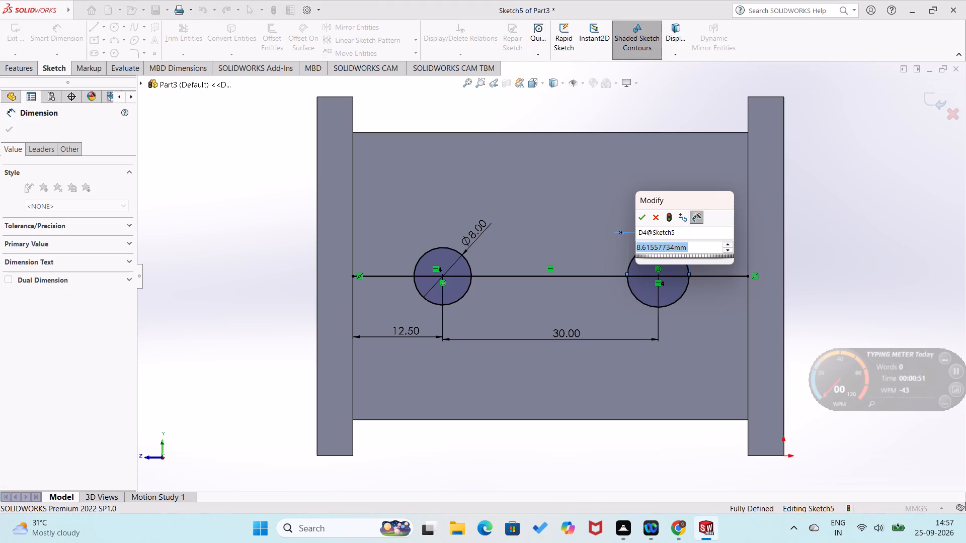
{"action": "key", "text": "8"}
{"action": "key", "text": "Return"}
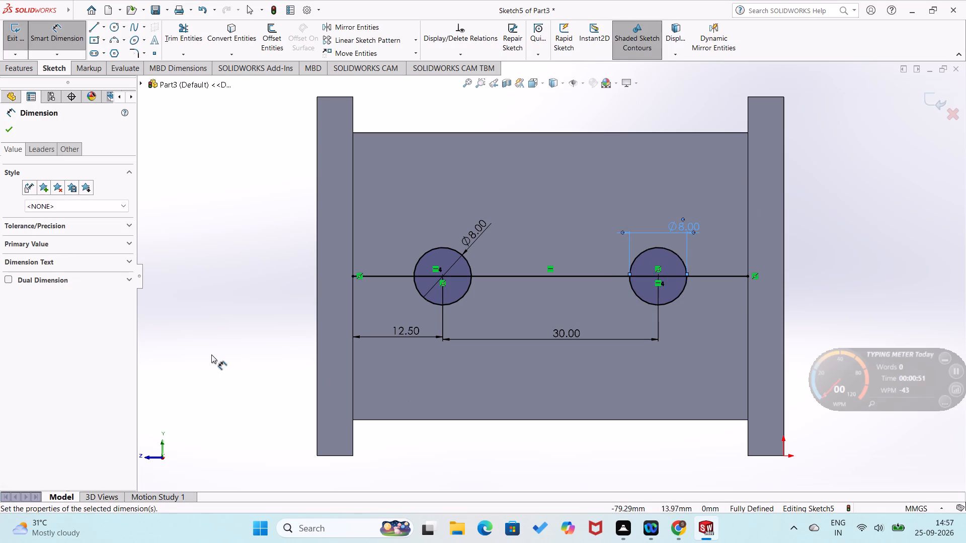
{"action": "left_click", "coordinate": [211, 354]}
Sketch two horizontal lines about 30 mm long, joining the circles' top points and their bottom points.
{"action": "scroll", "coordinate": [283, 316], "scroll_direction": "down", "scroll_amount": 2}
{"action": "right_click_drag", "start_coordinate": [252, 298], "coordinate": [140, 341]}
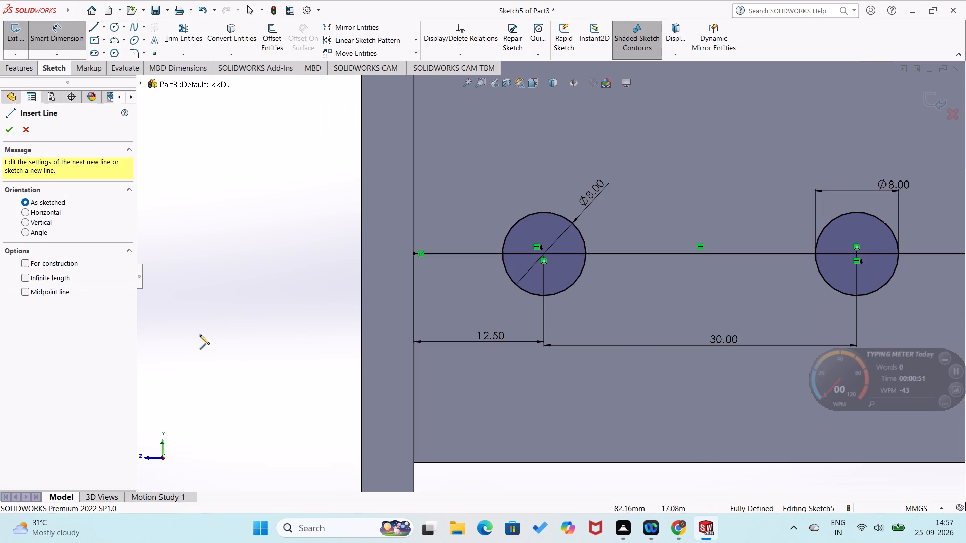
{"action": "left_click", "coordinate": [544, 210]}
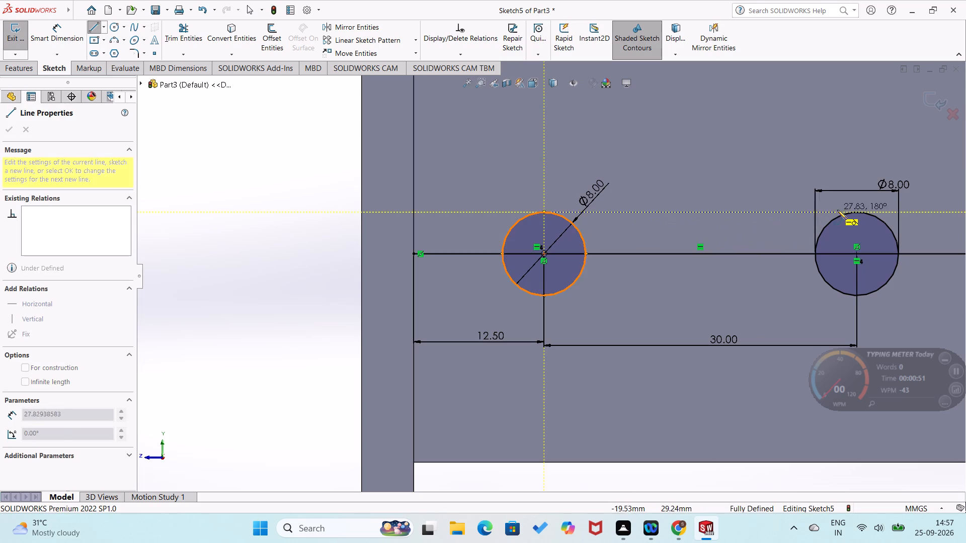
{"action": "left_click", "coordinate": [857, 213]}
{"action": "right_click_drag", "start_coordinate": [800, 263], "coordinate": [817, 173]}
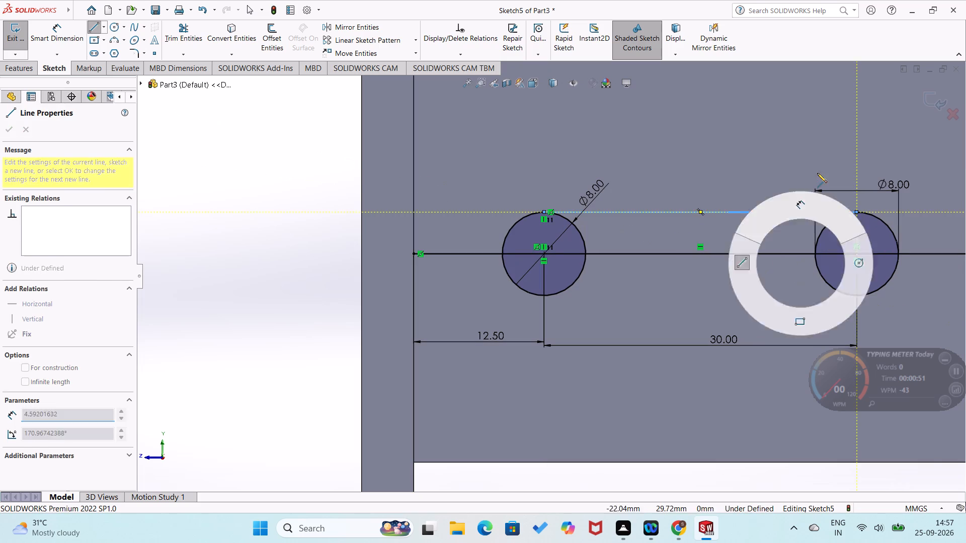
{"action": "right_click_drag", "start_coordinate": [320, 260], "coordinate": [174, 302]}
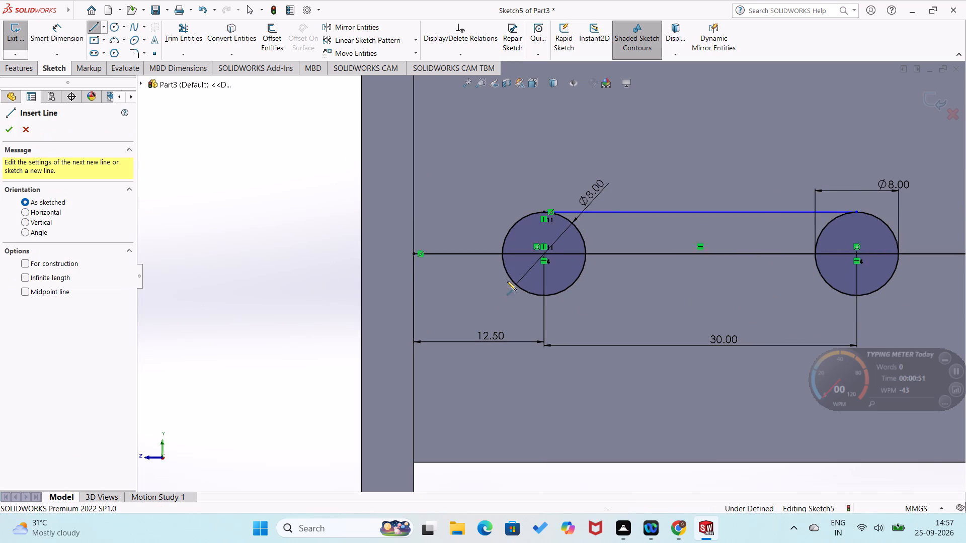
{"action": "left_click", "coordinate": [543, 296]}
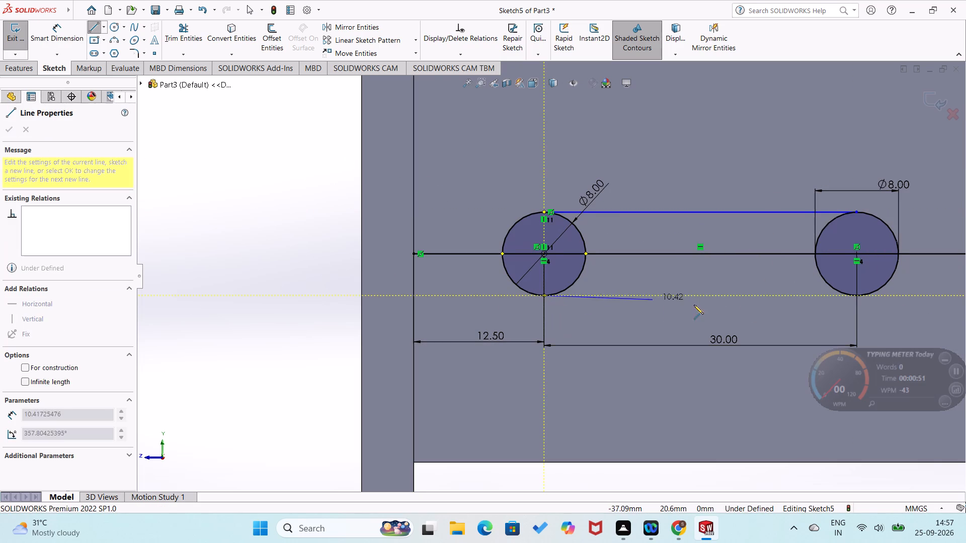
{"action": "left_click", "coordinate": [857, 294]}
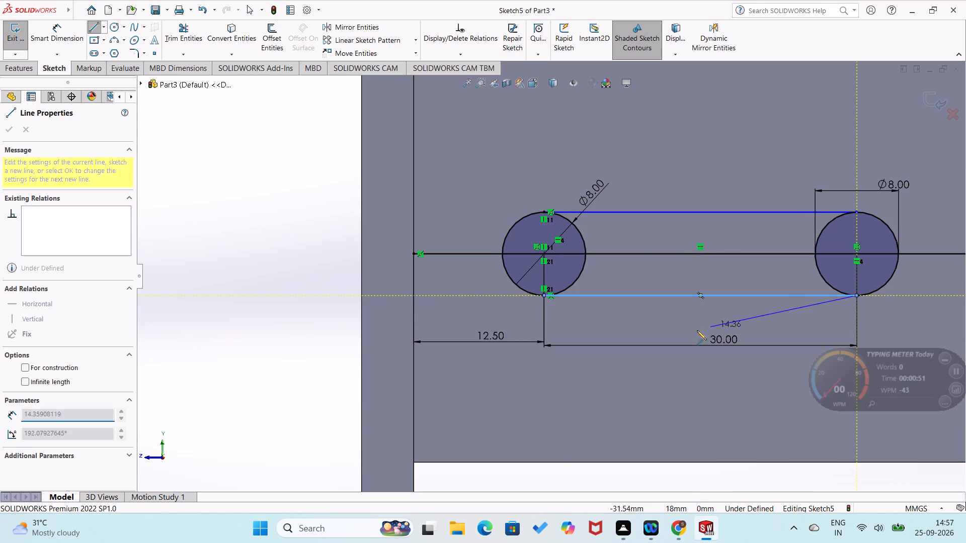
Add length dimensions to the upper and lower lines joining the circles.
{"action": "right_click_drag", "start_coordinate": [697, 327], "coordinate": [750, 242]}
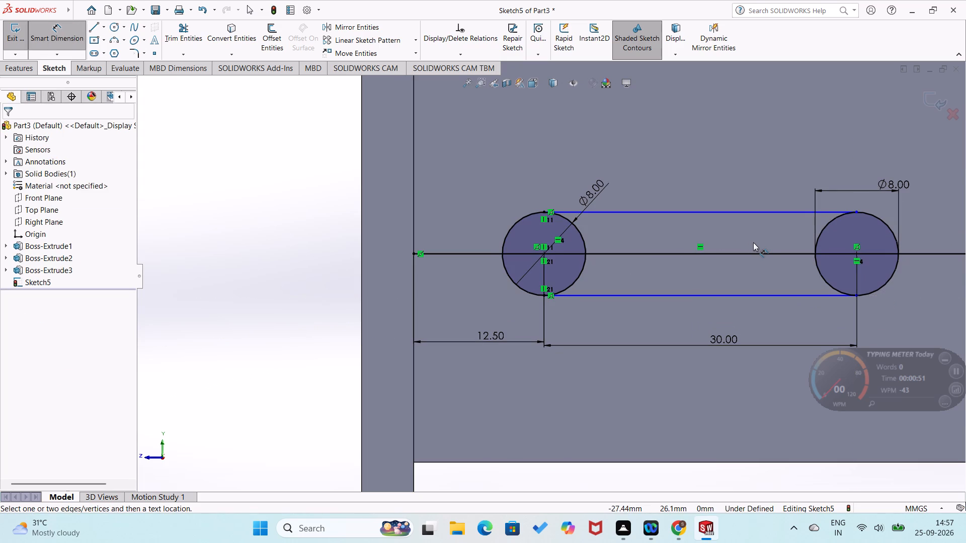
{"action": "left_click", "coordinate": [742, 214]}
{"action": "left_click", "coordinate": [745, 190]}
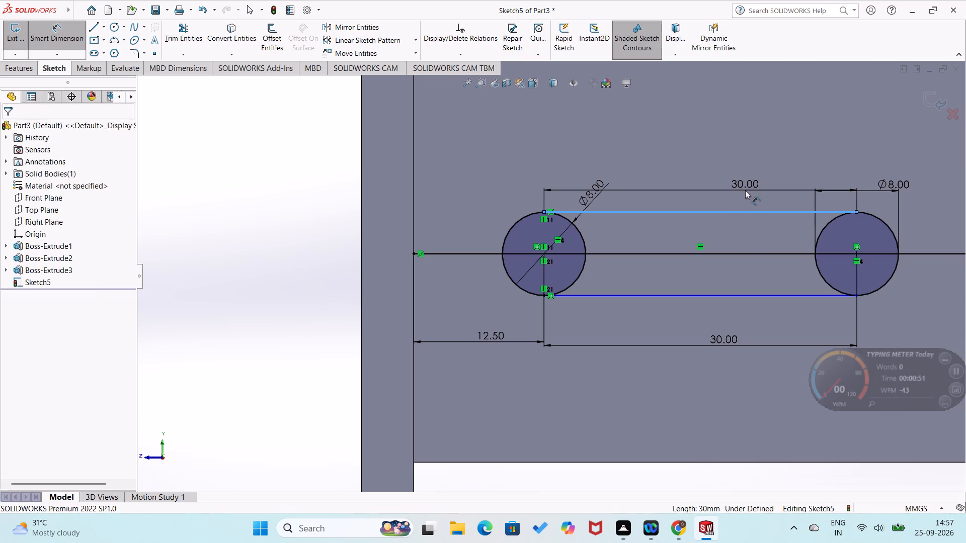
{"action": "left_click", "coordinate": [701, 173]}
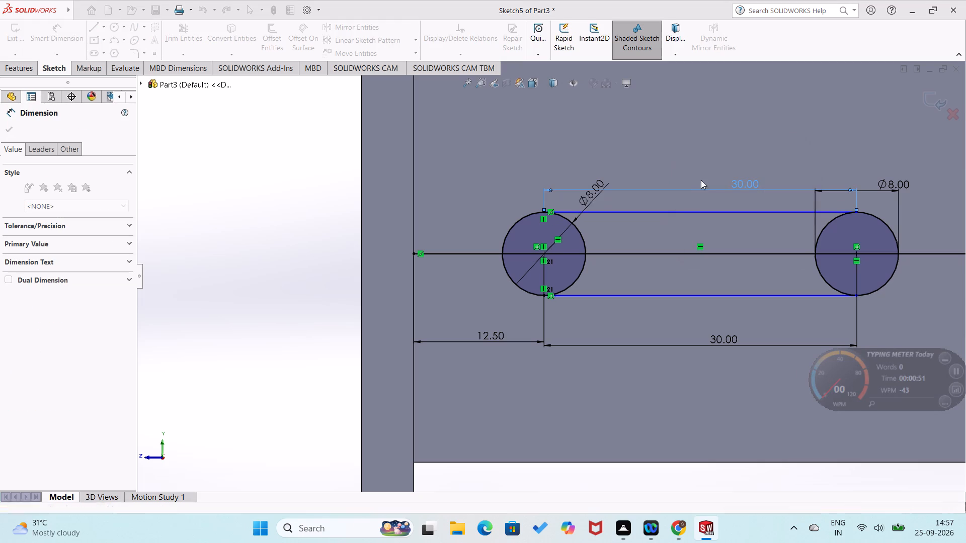
{"action": "left_click", "coordinate": [706, 293]}
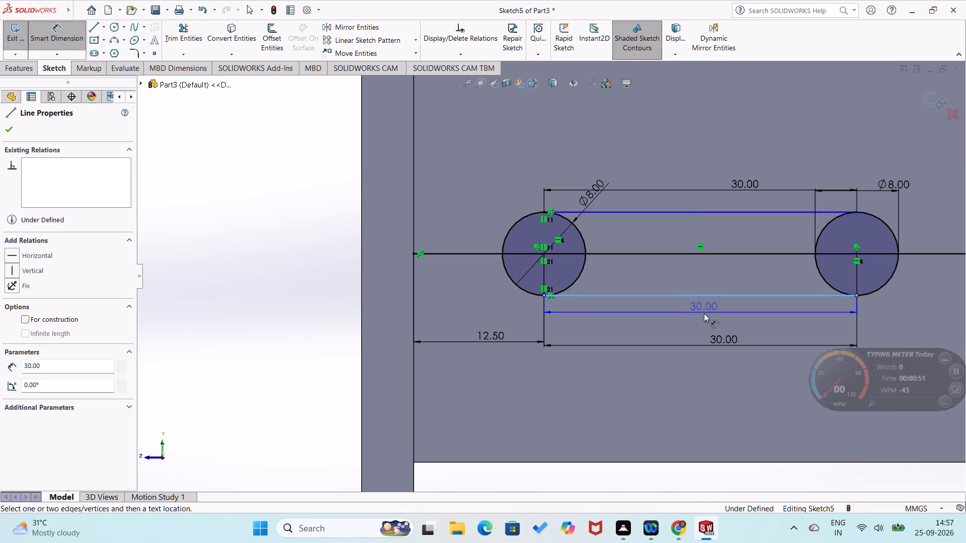
{"action": "left_click", "coordinate": [704, 315]}
{"action": "left_click", "coordinate": [665, 295]}
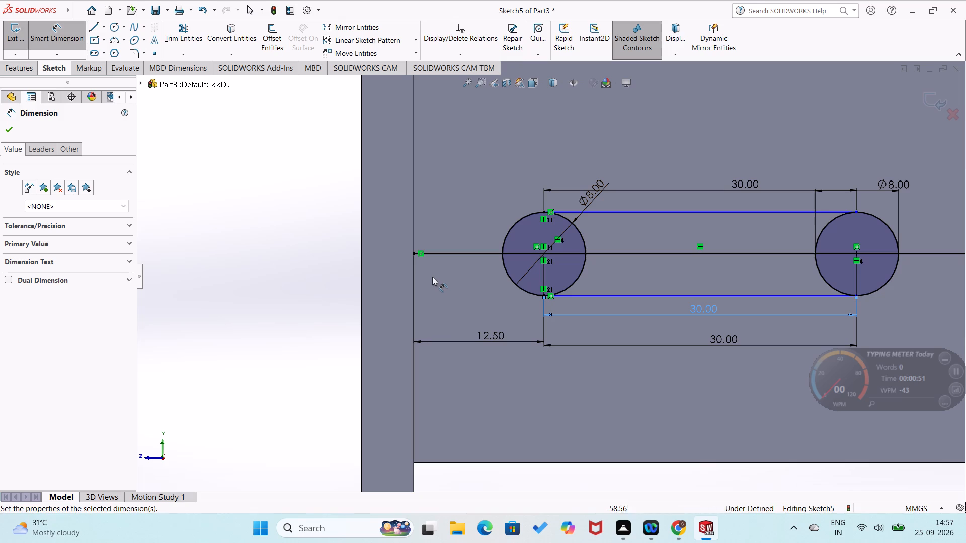
Trim away the inner arcs of both circles so the two lines and outer arcs form a slot outline.
{"action": "left_click", "coordinate": [179, 41]}
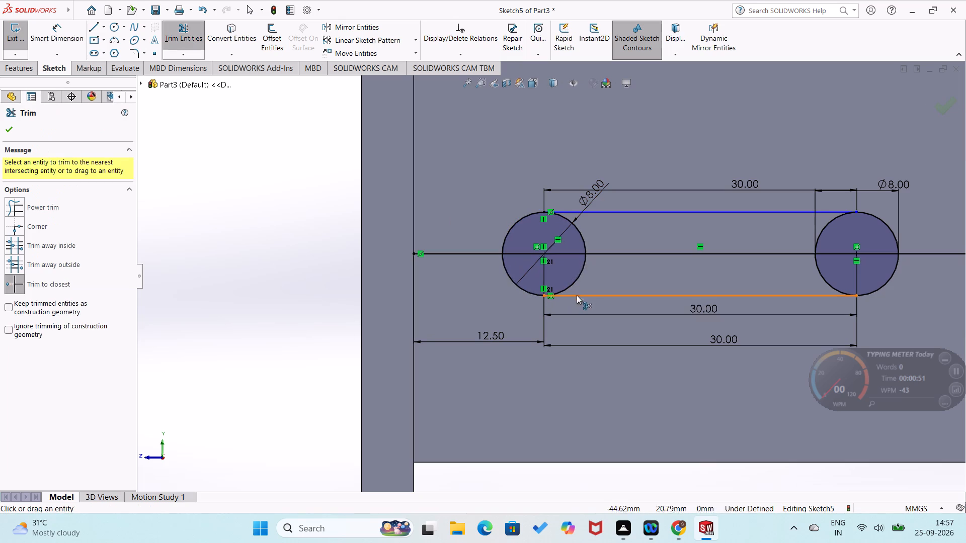
{"action": "left_click", "coordinate": [575, 280]}
{"action": "left_click", "coordinate": [583, 238]}
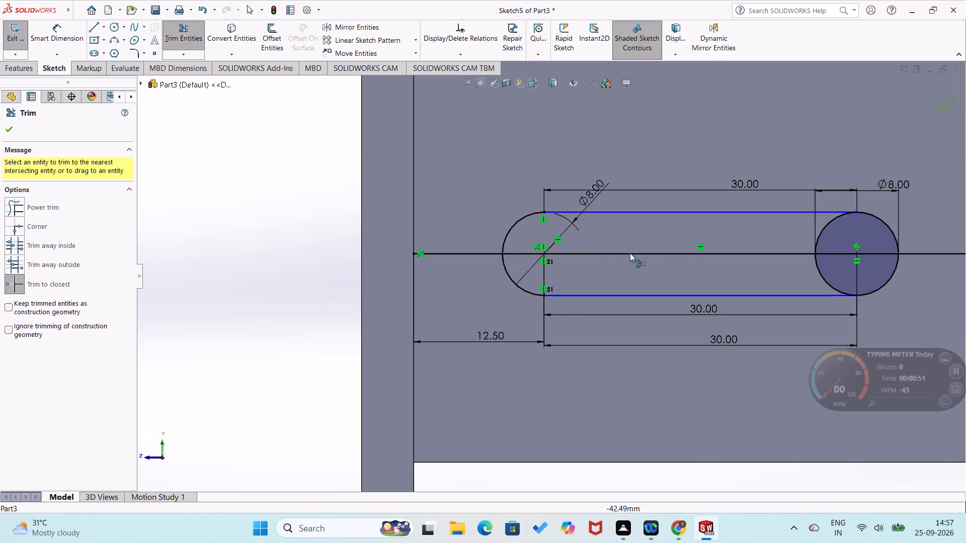
{"action": "left_click", "coordinate": [826, 280]}
{"action": "left_click", "coordinate": [823, 227]}
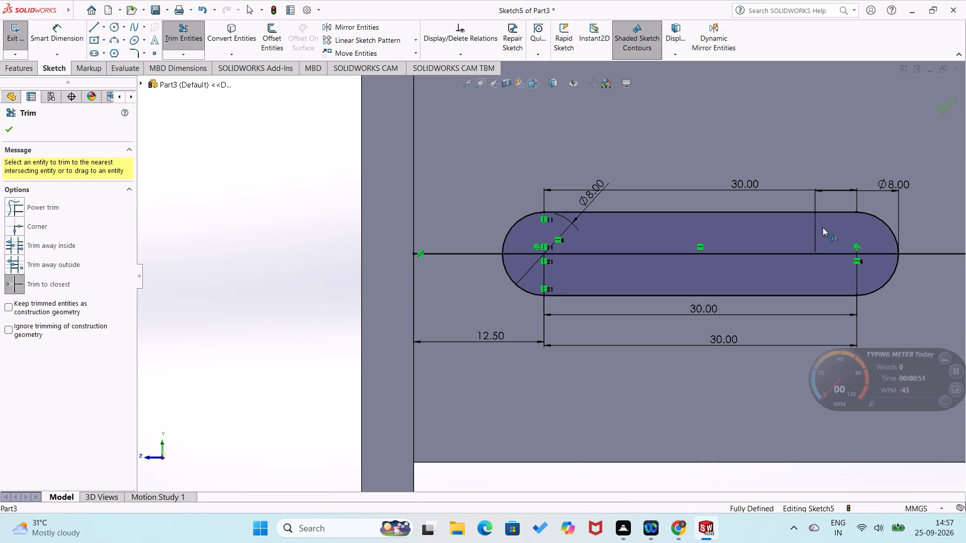
{"action": "middle_click", "coordinate": [223, 305]}
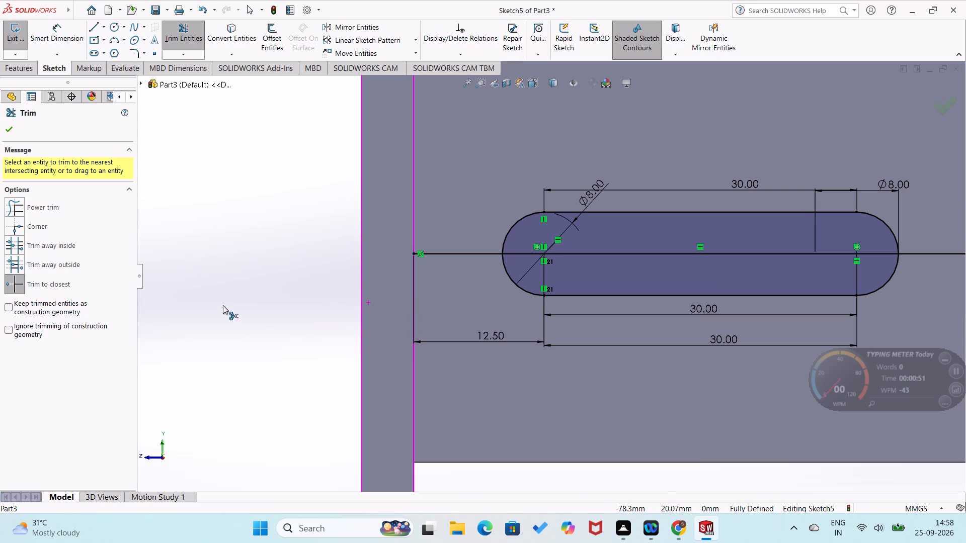
Extrude both halves of the slot profile as a boss, blind 25 mm from the block's side face, with merged result.
{"action": "left_click", "coordinate": [27, 67]}
{"action": "left_click", "coordinate": [23, 46]}
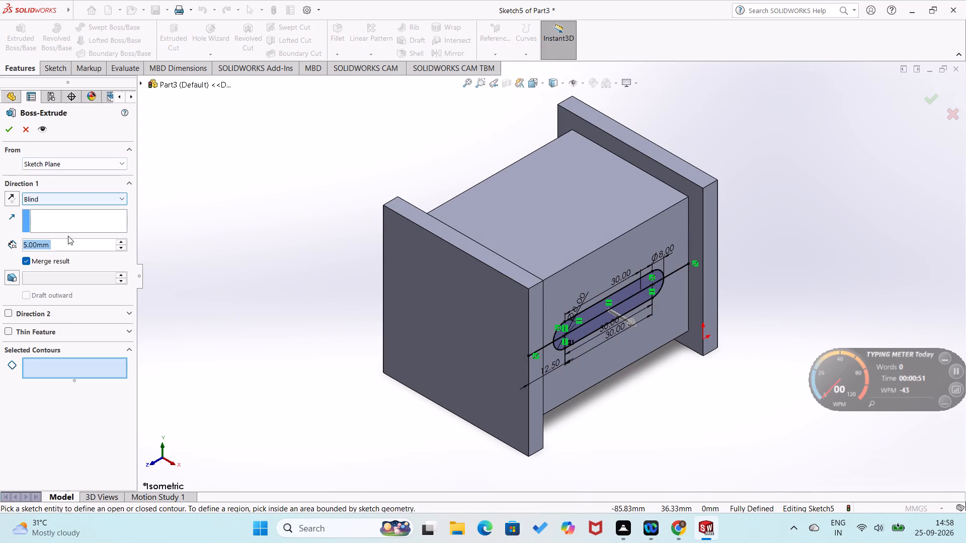
{"action": "left_click", "coordinate": [580, 334]}
{"action": "left_click", "coordinate": [582, 317]}
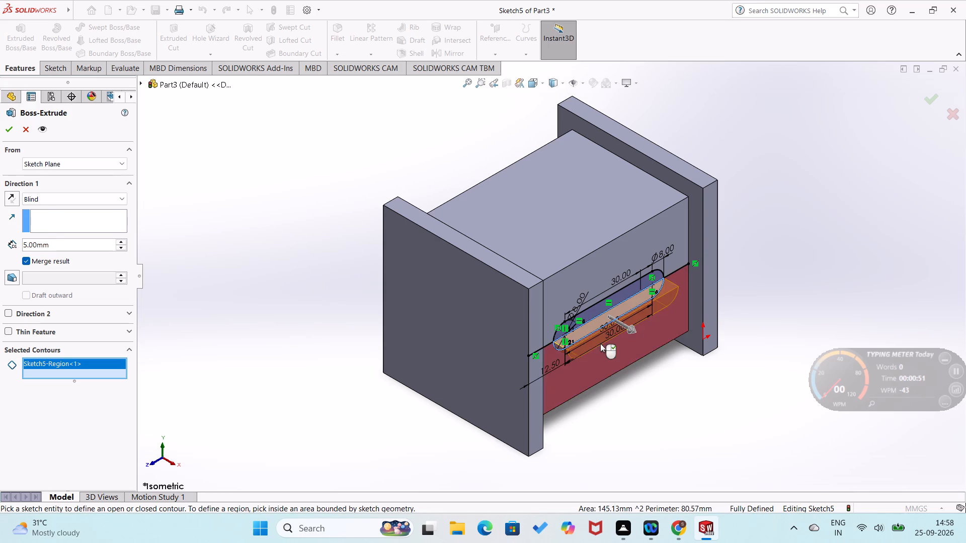
{"action": "middle_click_drag", "start_coordinate": [601, 343], "coordinate": [579, 265]}
{"action": "left_click", "coordinate": [579, 262]}
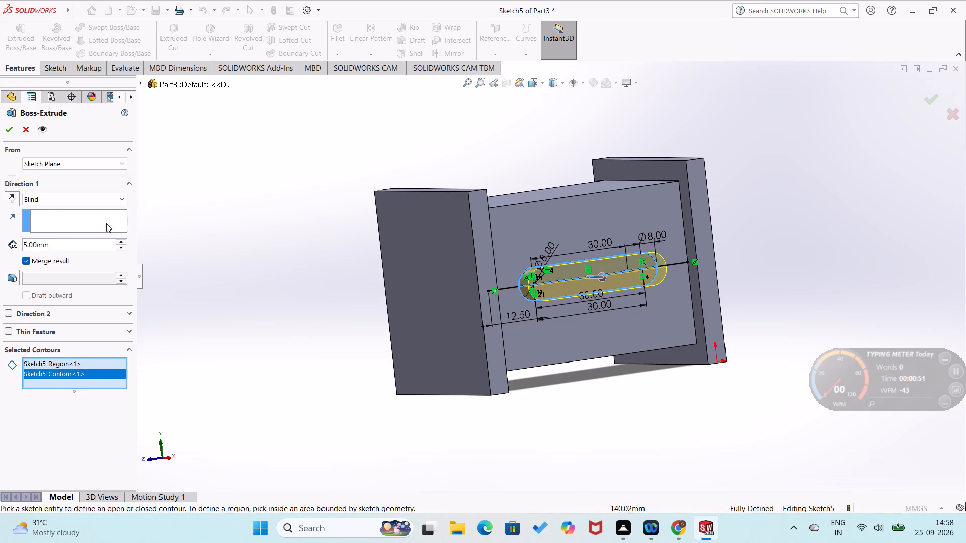
{"action": "double_click", "coordinate": [125, 241]}
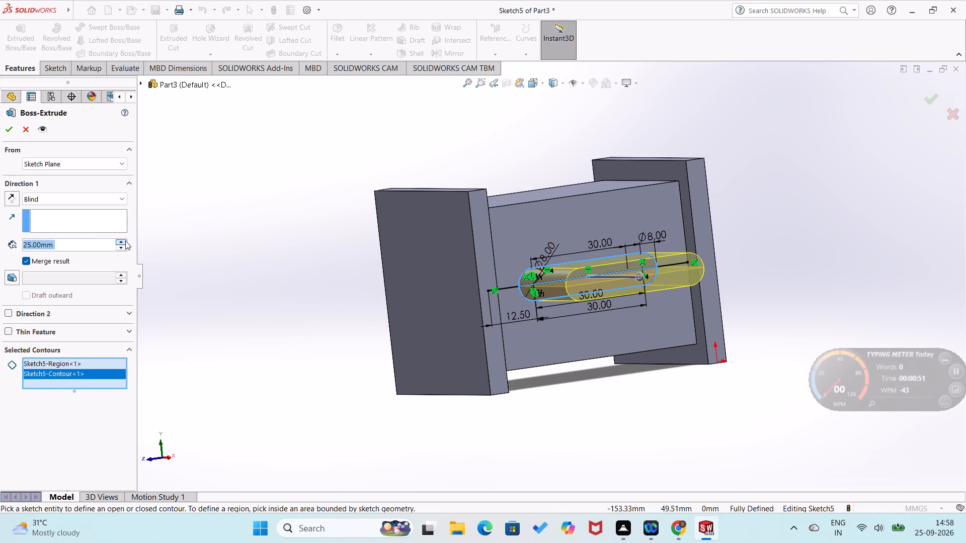
{"action": "left_click", "coordinate": [11, 129]}
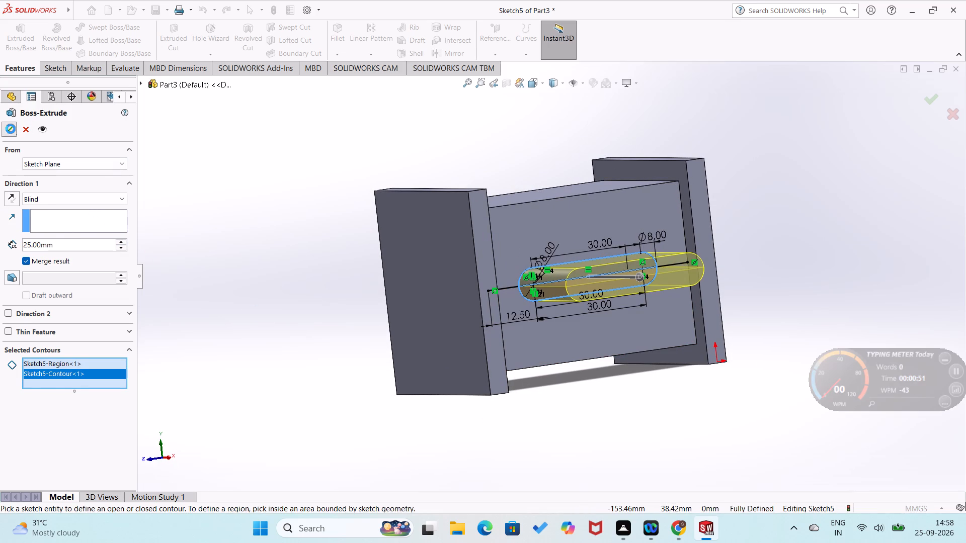
Start a sketch on the slot boss's end face and draw circles about 4.9 mm and 3.9 mm in diameter at its arc centres.
{"action": "left_click", "coordinate": [227, 271]}
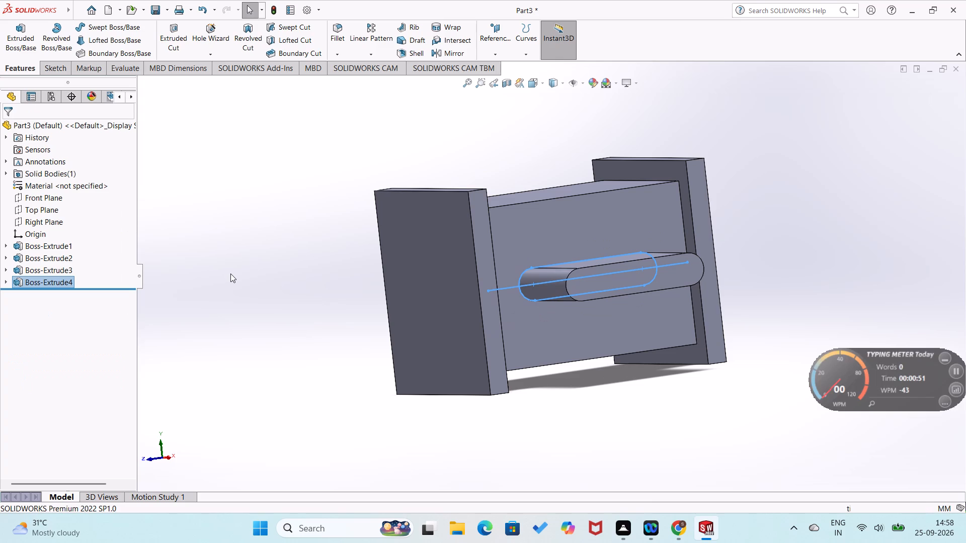
{"action": "right_click", "coordinate": [638, 276]}
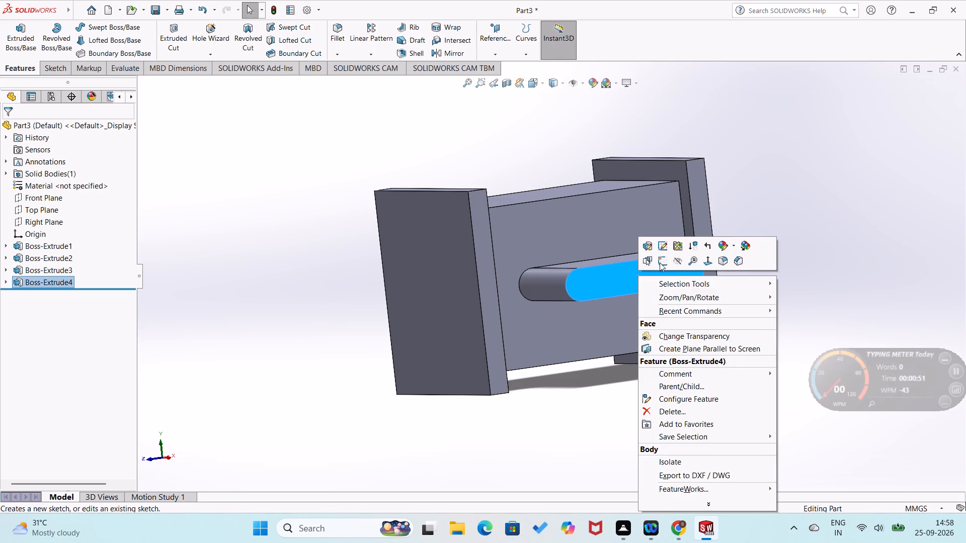
{"action": "left_click", "coordinate": [662, 259]}
{"action": "right_click_drag", "start_coordinate": [233, 335], "coordinate": [175, 363]}
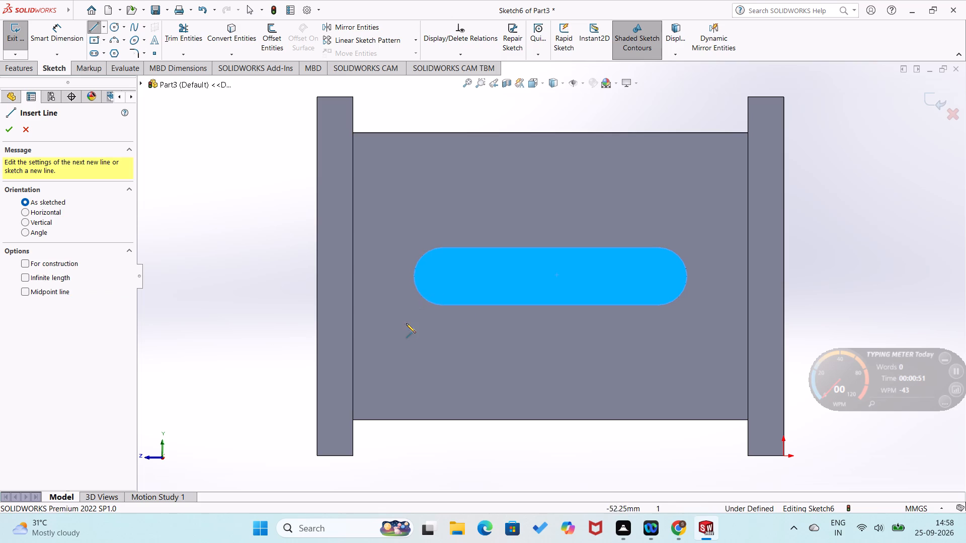
{"action": "right_click_drag", "start_coordinate": [406, 324], "coordinate": [519, 309]}
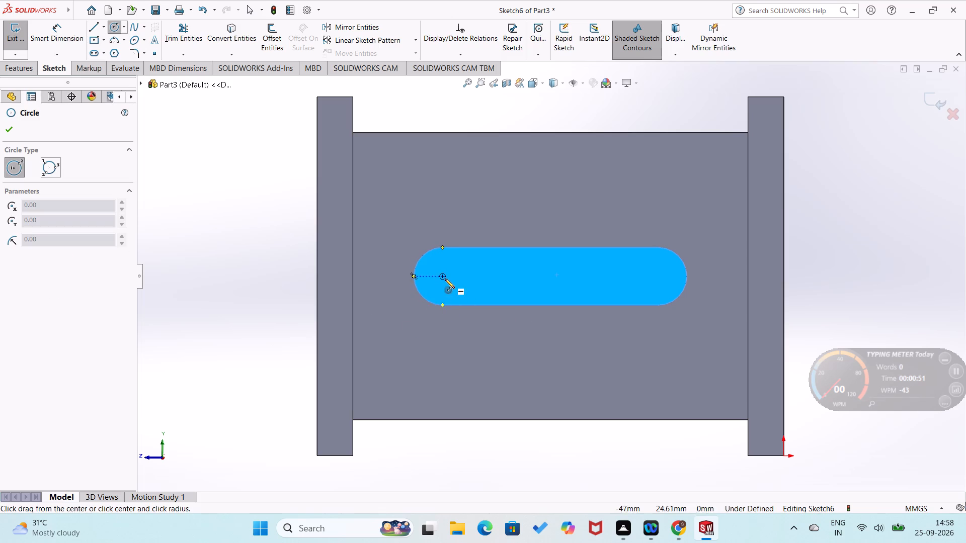
{"action": "left_click", "coordinate": [441, 275]}
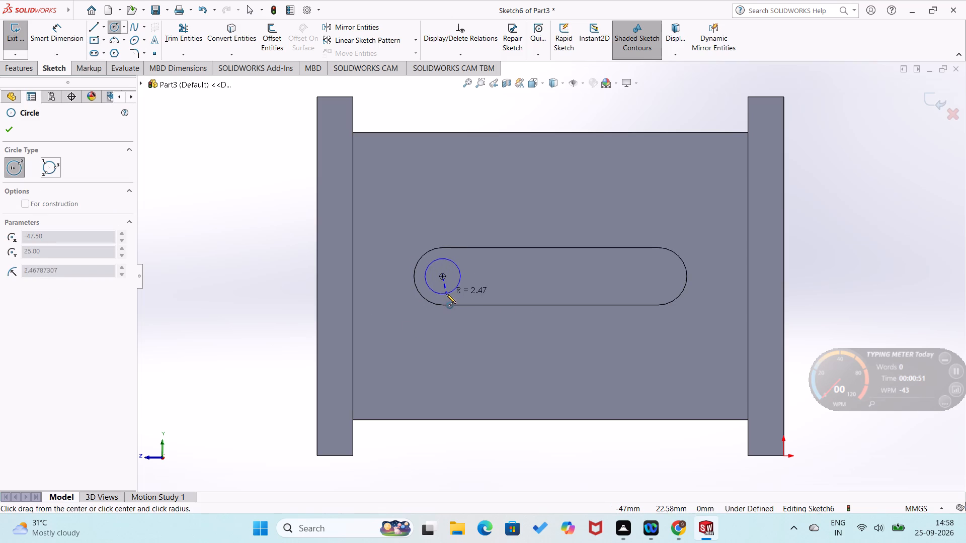
{"action": "left_click", "coordinate": [446, 294]}
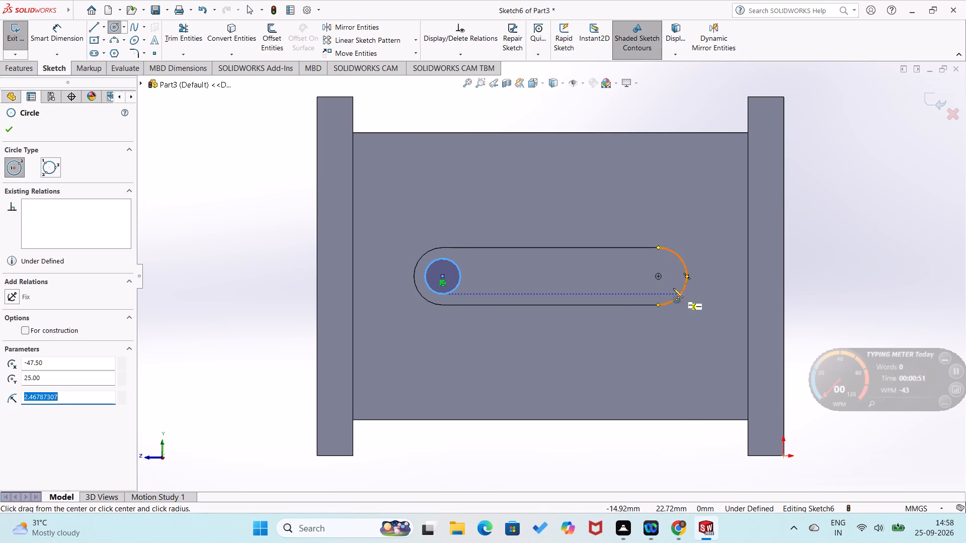
{"action": "left_click", "coordinate": [658, 276]}
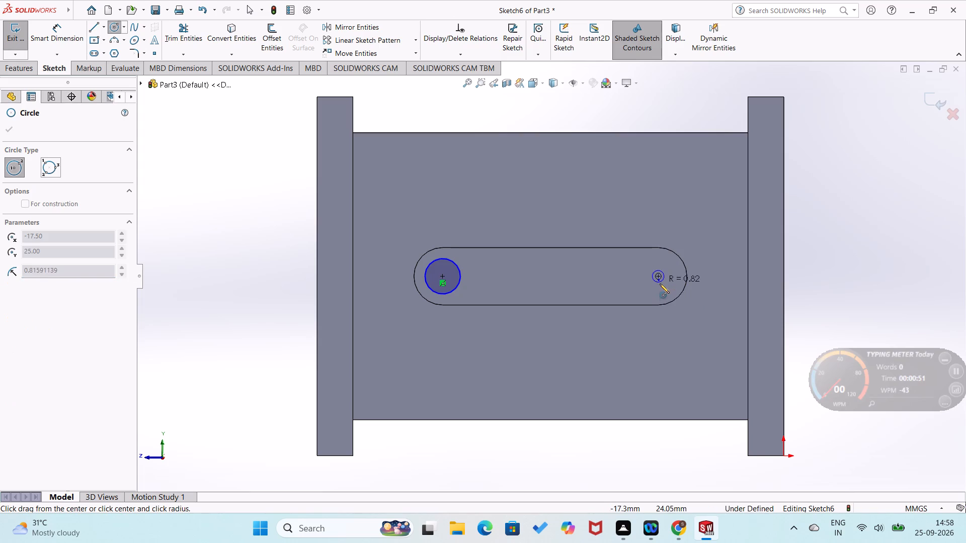
{"action": "left_click", "coordinate": [661, 290]}
Dimension both circles on the boss's end face, setting each diameter to 5 mm.
{"action": "right_click_drag", "start_coordinate": [675, 321], "coordinate": [707, 247]}
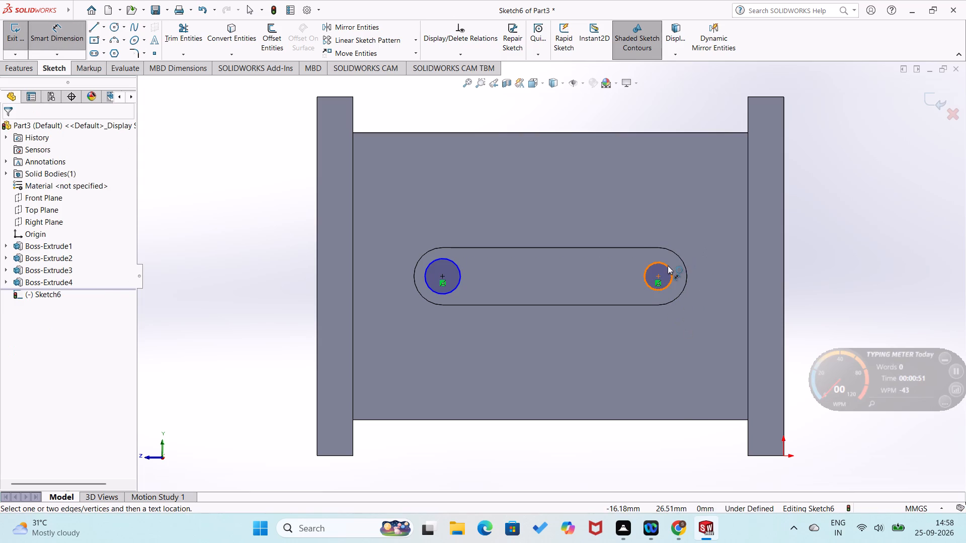
{"action": "left_click", "coordinate": [668, 265]}
{"action": "left_click", "coordinate": [695, 246]}
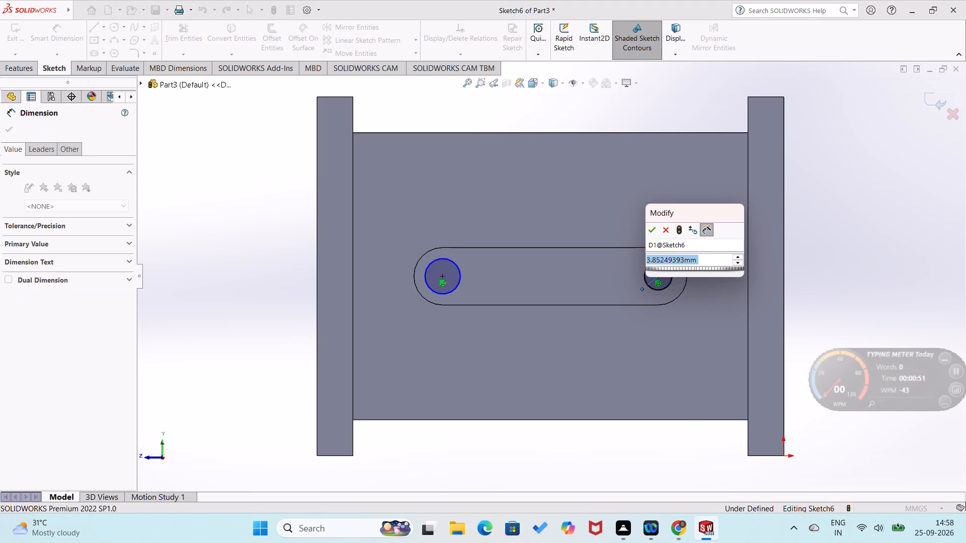
{"action": "key", "text": "4"}
{"action": "key", "text": "Return"}
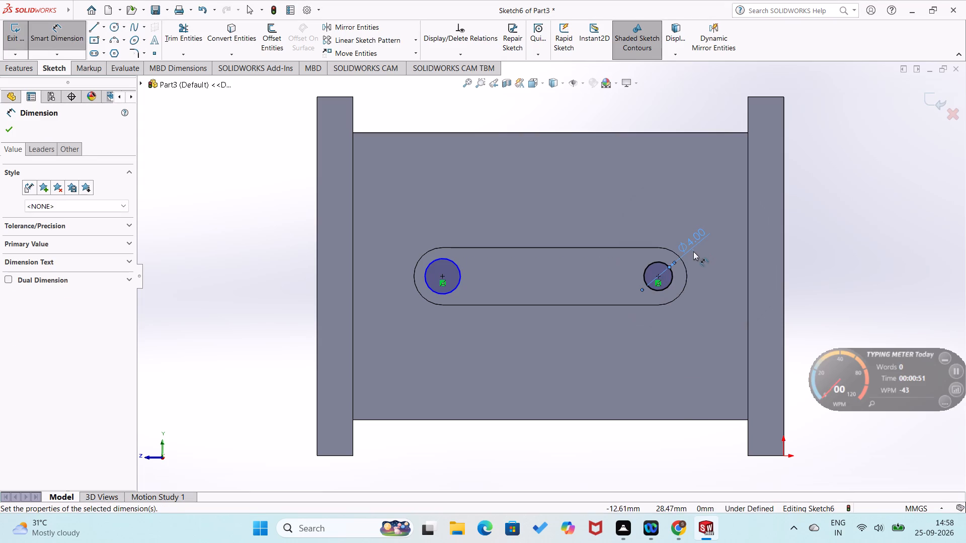
{"action": "double_click", "coordinate": [689, 244]}
{"action": "key", "text": "5"}
{"action": "key", "text": "Return"}
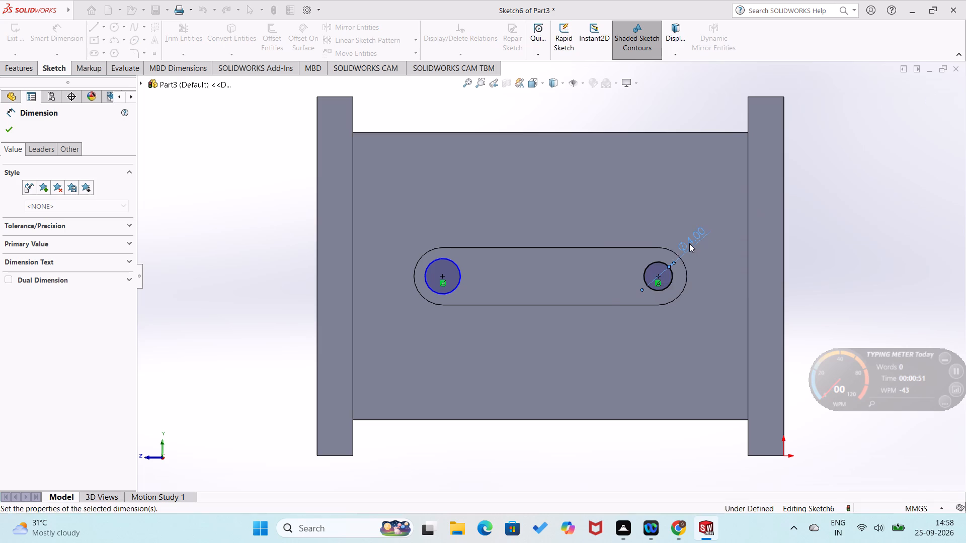
{"action": "left_click", "coordinate": [459, 265]}
{"action": "left_click", "coordinate": [455, 234]}
{"action": "key", "text": "5"}
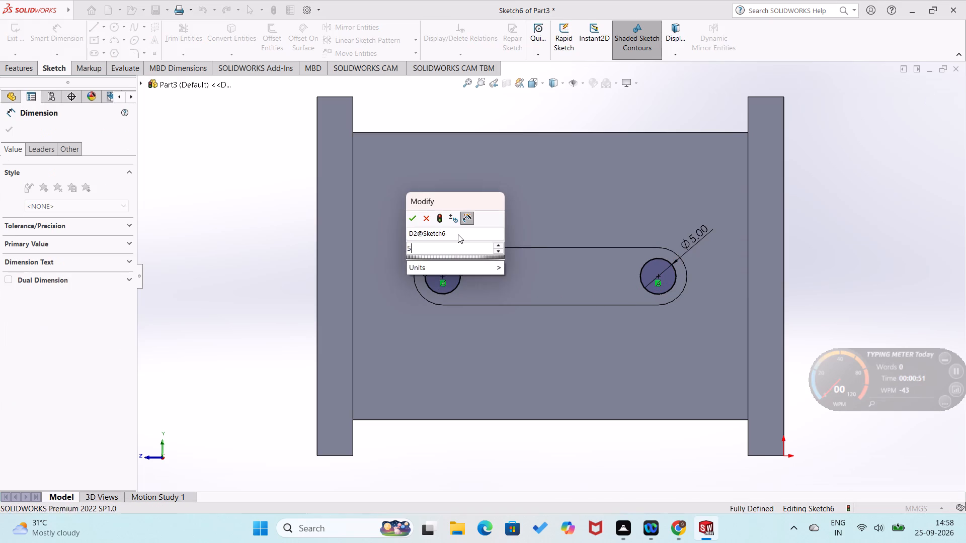
{"action": "key", "text": "Return"}
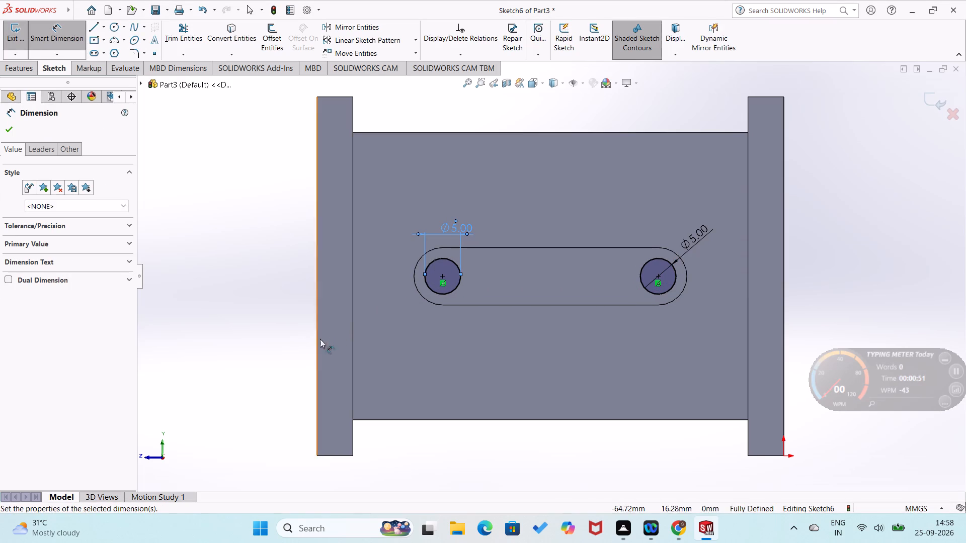
Sketch two horizontal lines about 30 mm long, joining the circles' bottom points and their top points.
{"action": "scroll", "coordinate": [326, 337], "scroll_direction": "down", "scroll_amount": 1}
{"action": "left_click", "coordinate": [271, 316]}
{"action": "right_click_drag", "start_coordinate": [288, 301], "coordinate": [206, 341]}
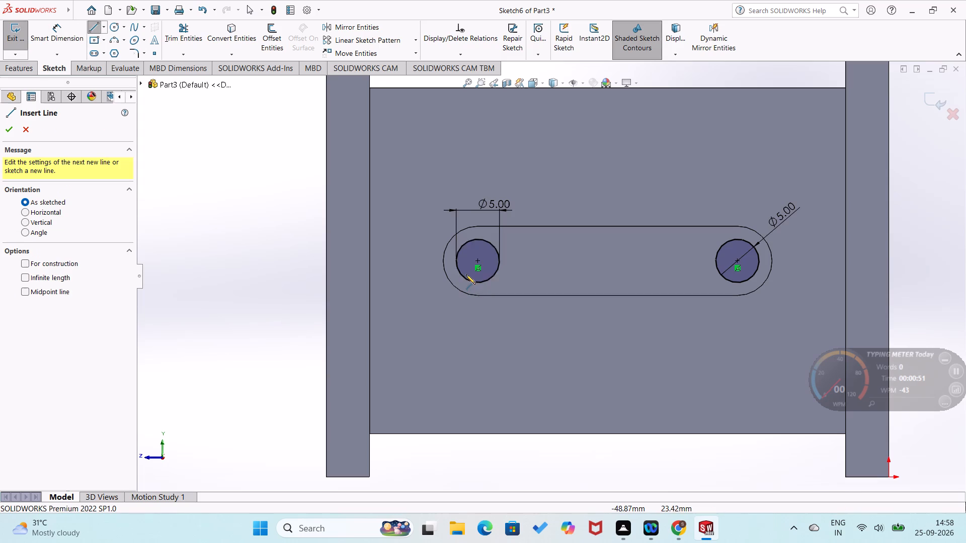
{"action": "left_click", "coordinate": [477, 283]}
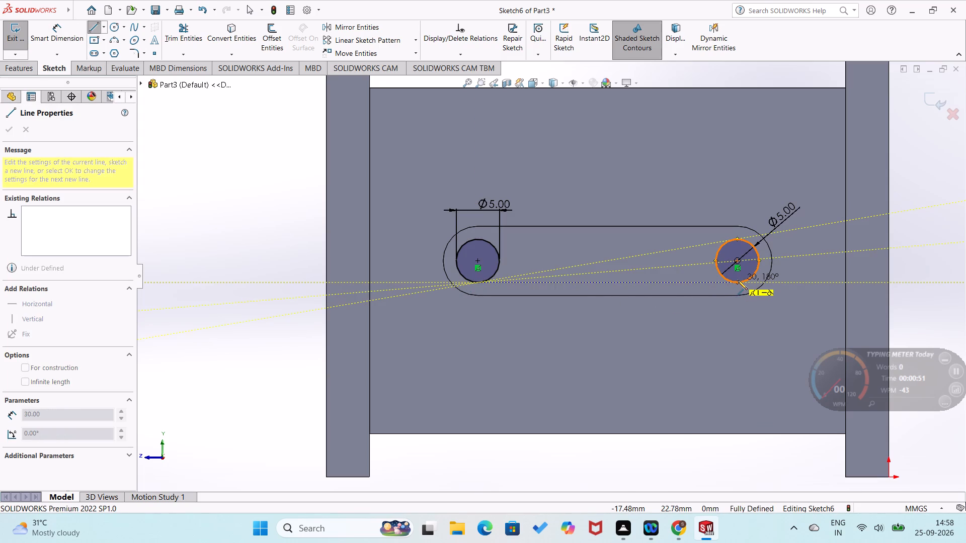
{"action": "scroll", "coordinate": [738, 280], "scroll_direction": "down", "scroll_amount": 4}
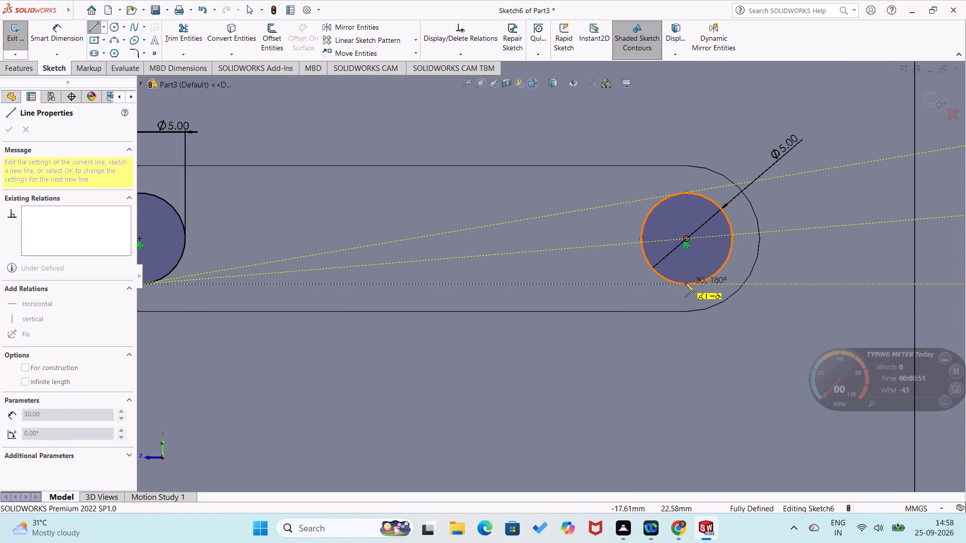
{"action": "left_click", "coordinate": [686, 286]}
{"action": "right_click_drag", "start_coordinate": [672, 336], "coordinate": [714, 223]}
{"action": "right_click_drag", "start_coordinate": [797, 293], "coordinate": [658, 329]}
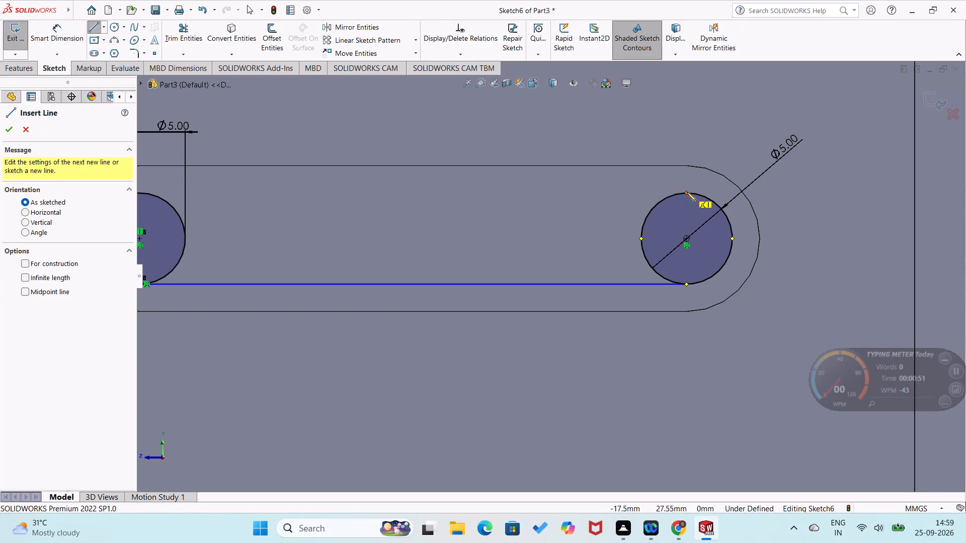
{"action": "left_click", "coordinate": [687, 192]}
{"action": "scroll", "coordinate": [391, 209], "scroll_direction": "up", "scroll_amount": 1}
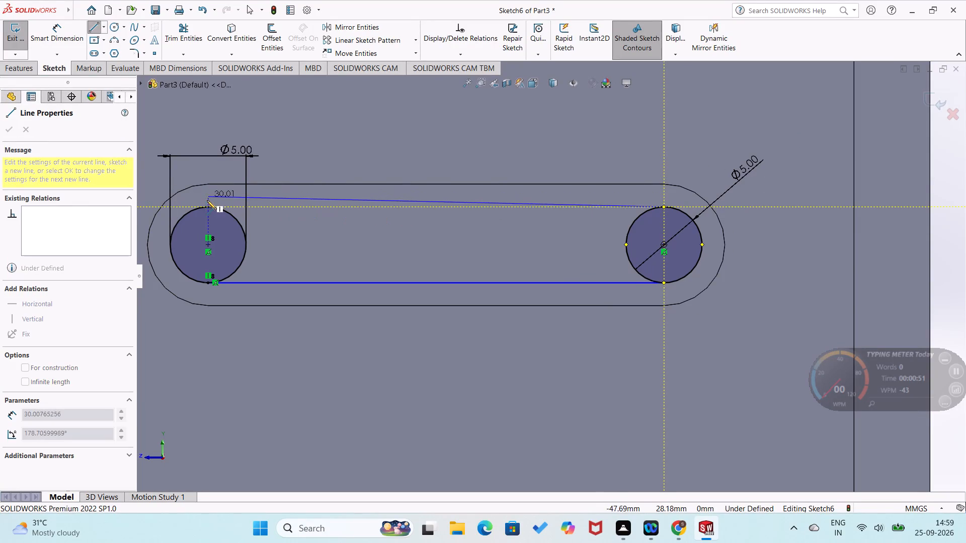
{"action": "left_click", "coordinate": [207, 207]}
Add length dimensions to the lower and upper lines joining the two circles.
{"action": "right_click_drag", "start_coordinate": [280, 257], "coordinate": [324, 161]}
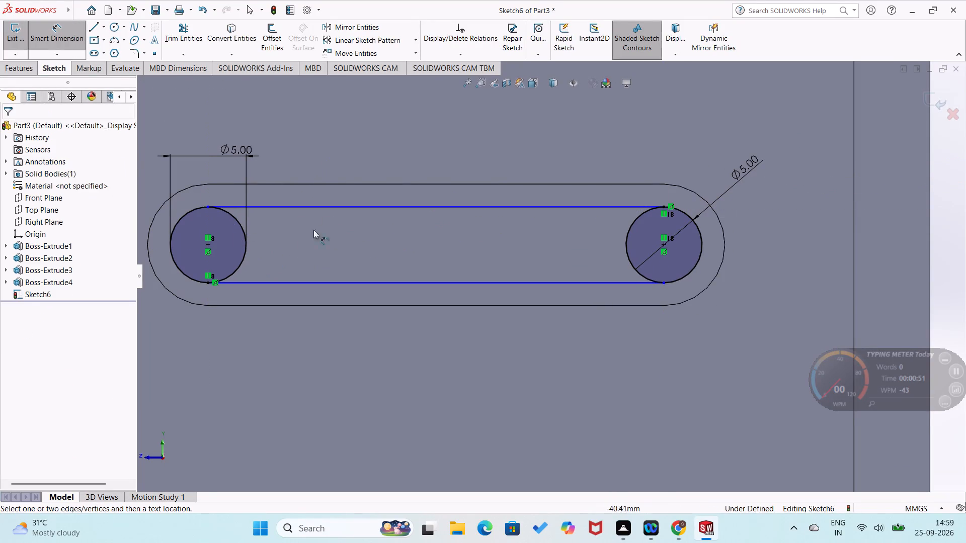
{"action": "left_click", "coordinate": [307, 281]}
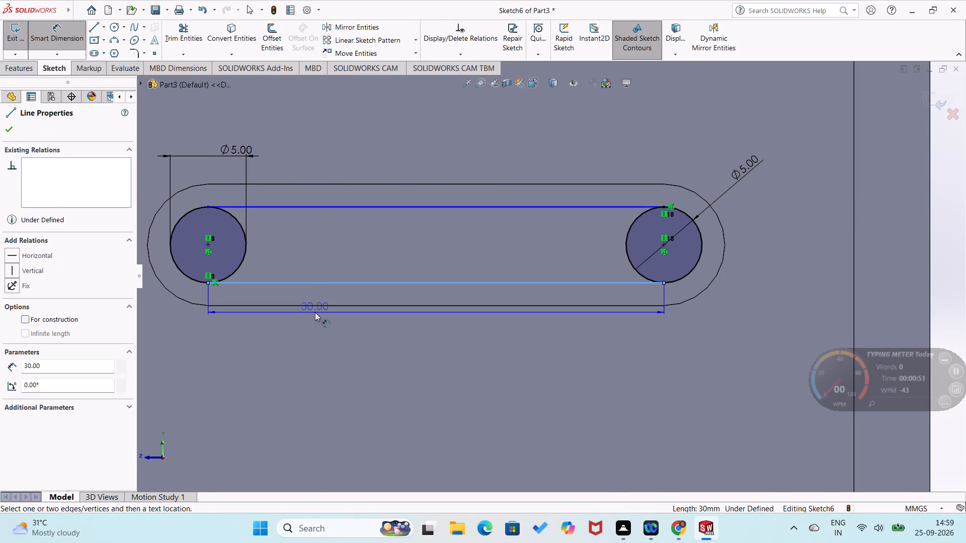
{"action": "left_click", "coordinate": [315, 312]}
{"action": "left_click", "coordinate": [274, 296]}
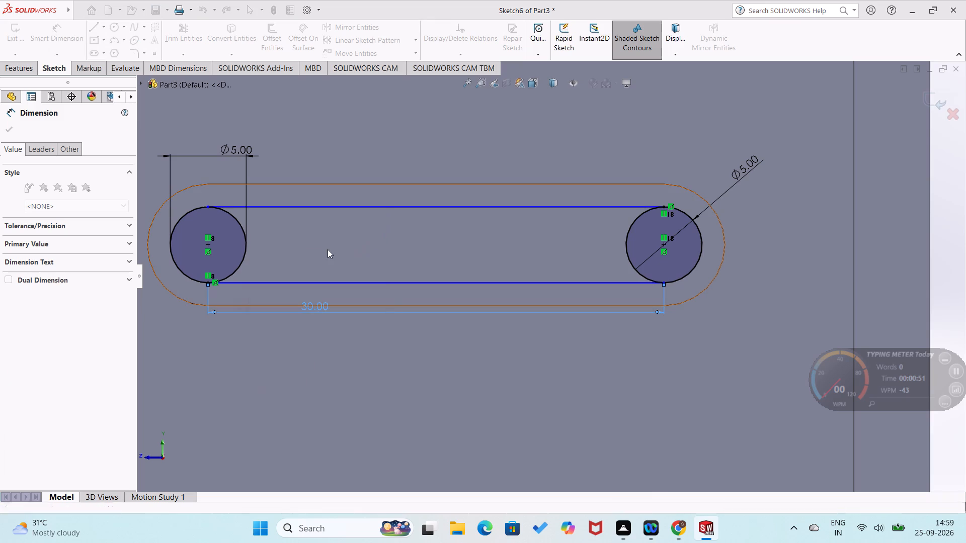
{"action": "left_click", "coordinate": [379, 204]}
{"action": "left_click", "coordinate": [392, 183]}
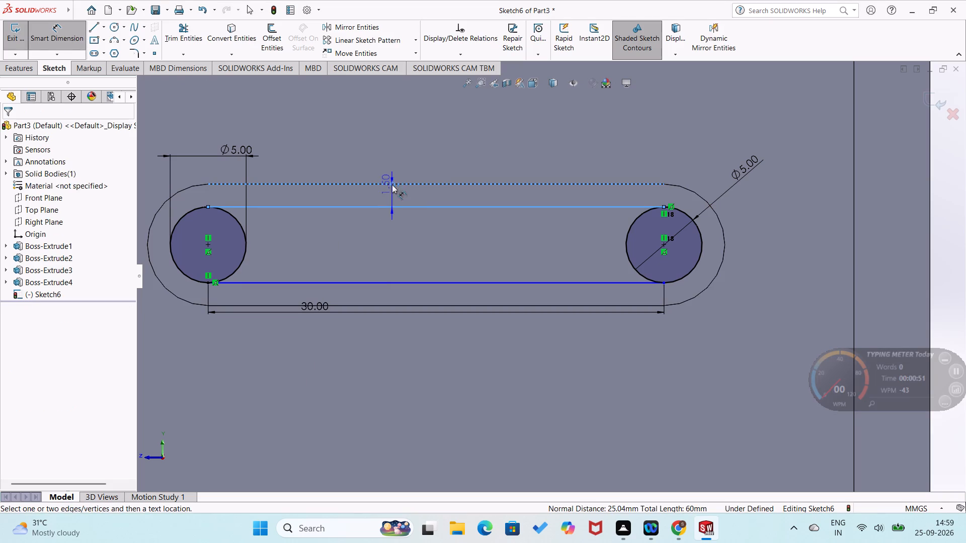
{"action": "key", "text": "Escape"}
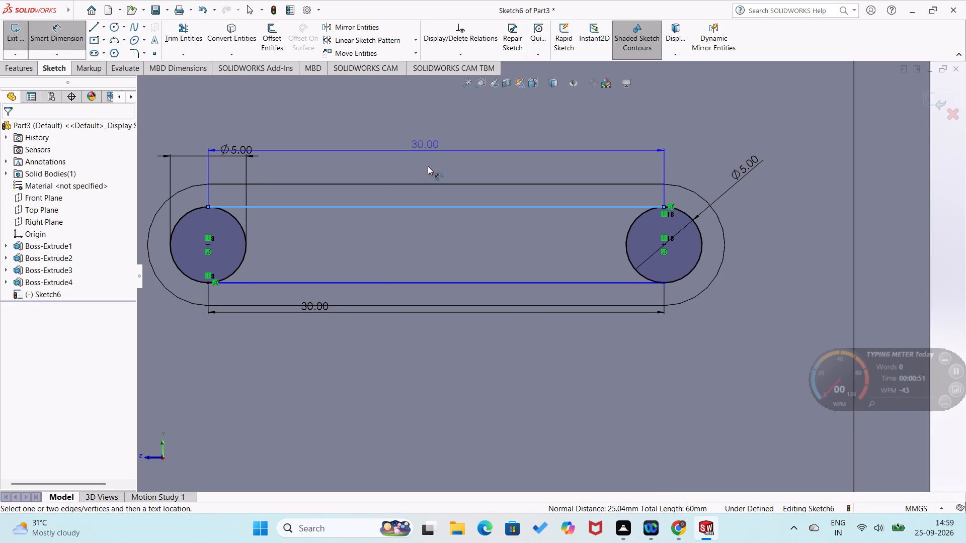
{"action": "left_click", "coordinate": [451, 156]}
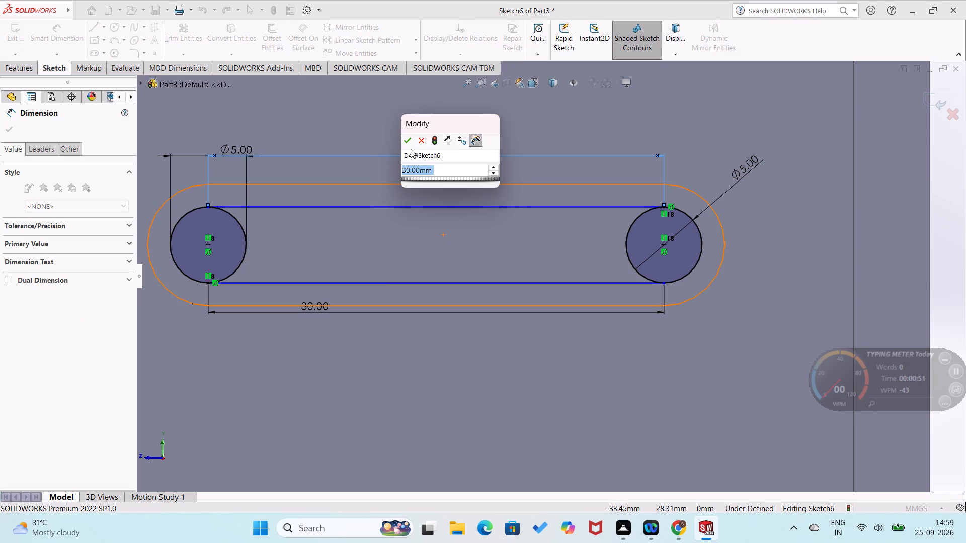
{"action": "left_click", "coordinate": [409, 138]}
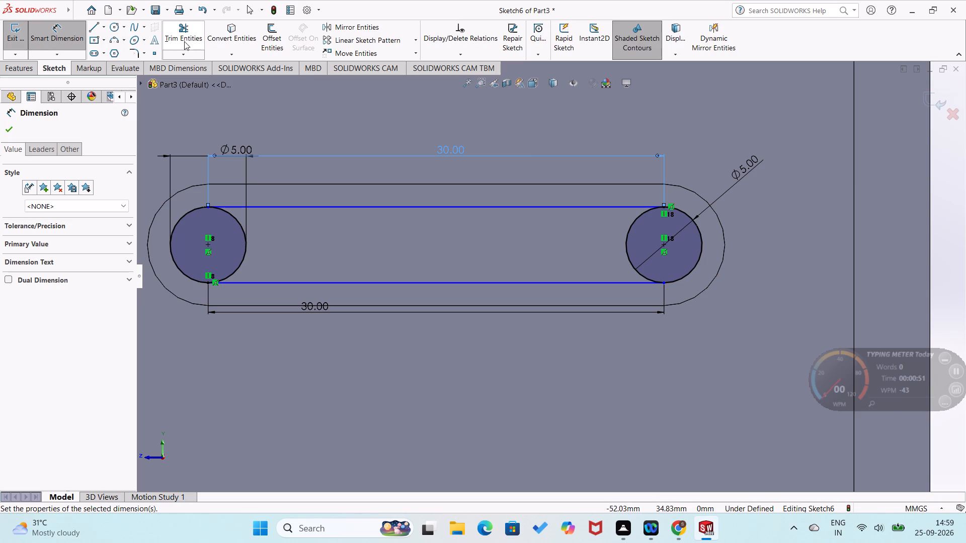
Trim away the inner arcs of both circles so the lines and outer arcs form a closed slot outline.
{"action": "left_click", "coordinate": [184, 41]}
{"action": "left_click", "coordinate": [232, 215]}
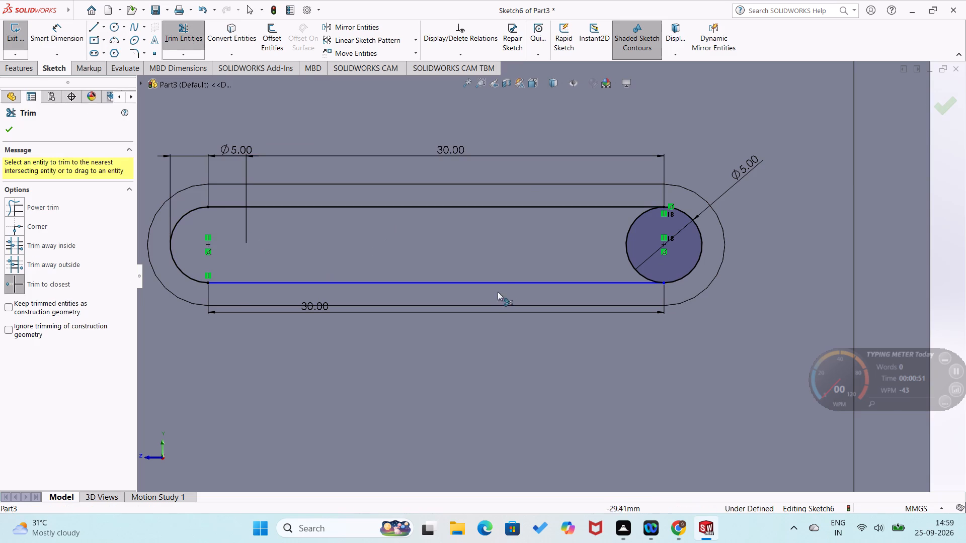
{"action": "left_click", "coordinate": [627, 262]}
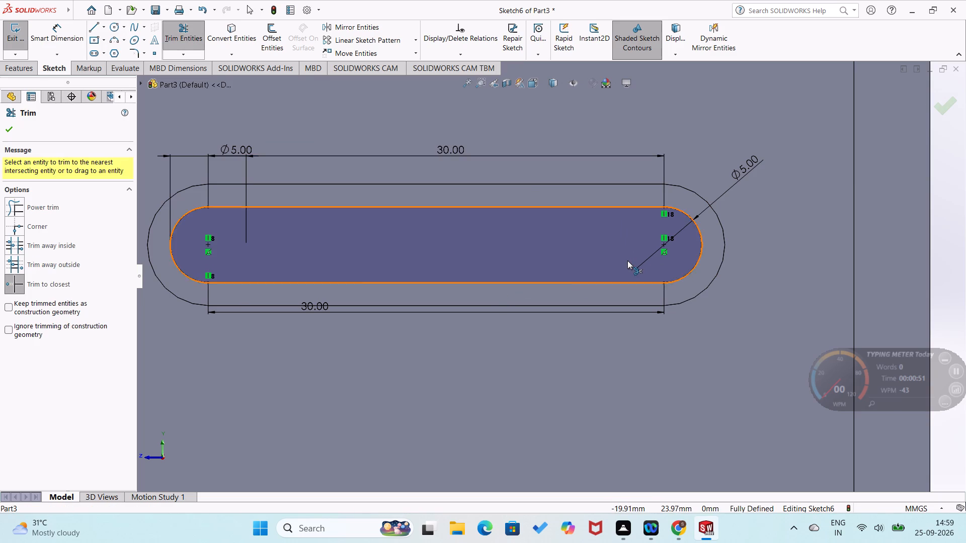
{"action": "left_click", "coordinate": [13, 127]}
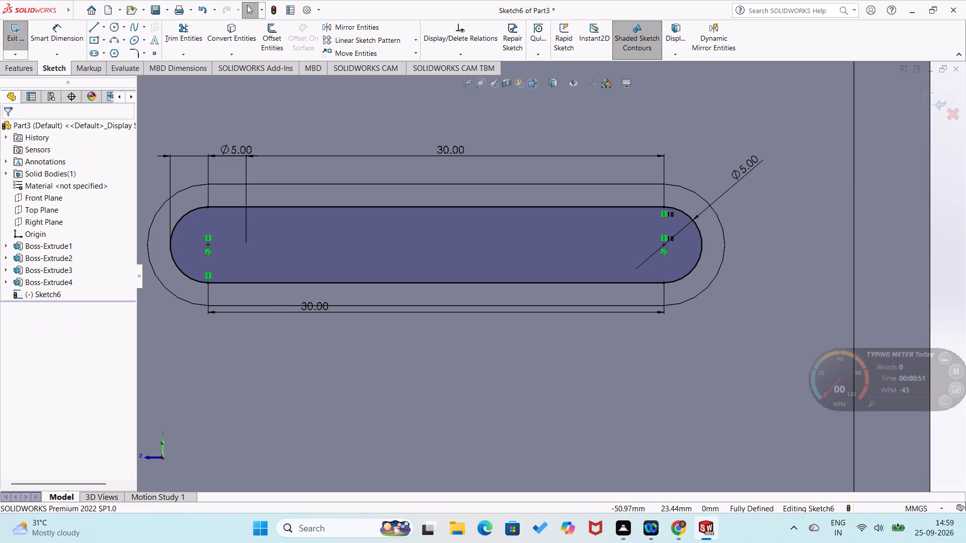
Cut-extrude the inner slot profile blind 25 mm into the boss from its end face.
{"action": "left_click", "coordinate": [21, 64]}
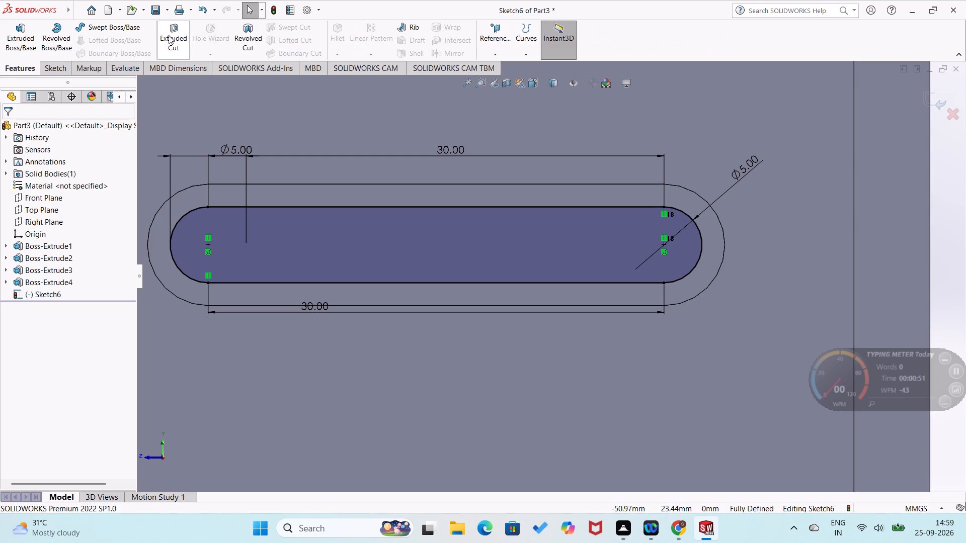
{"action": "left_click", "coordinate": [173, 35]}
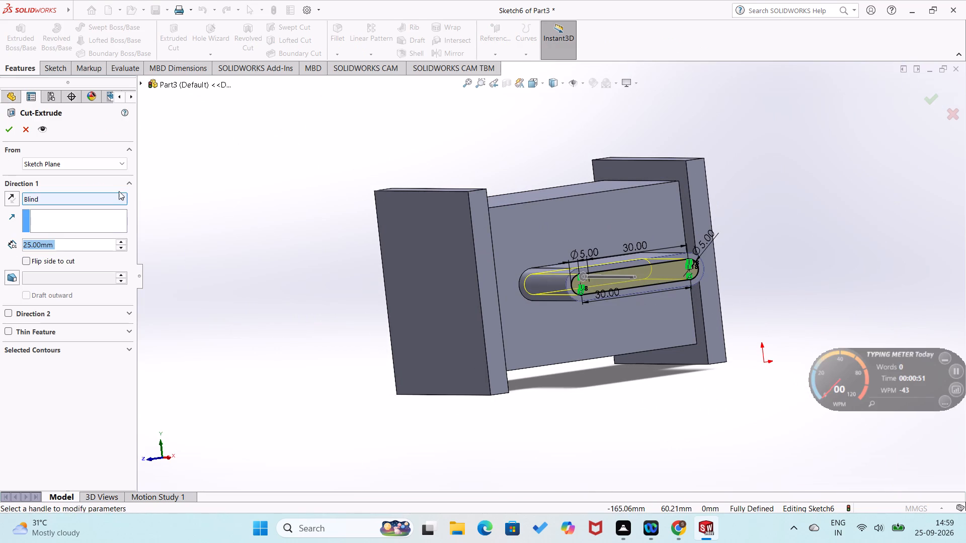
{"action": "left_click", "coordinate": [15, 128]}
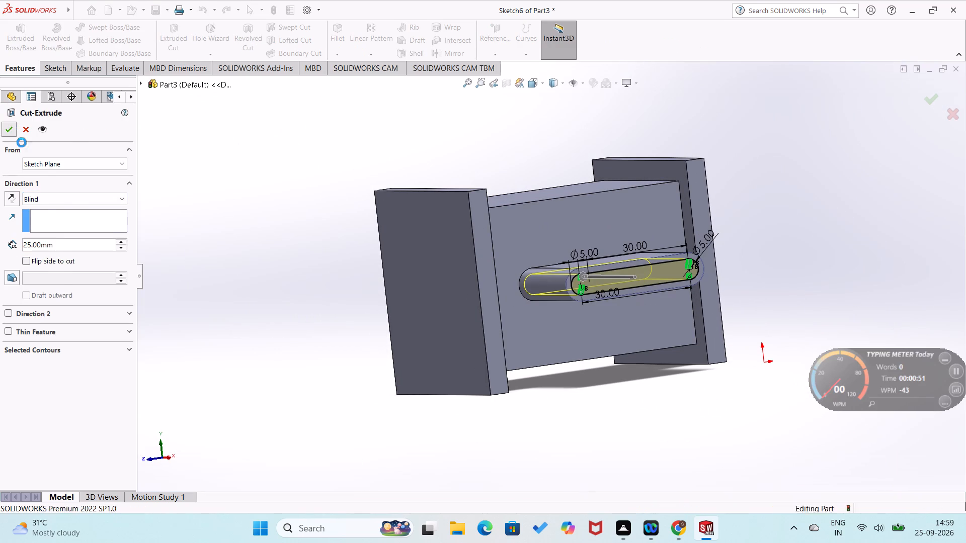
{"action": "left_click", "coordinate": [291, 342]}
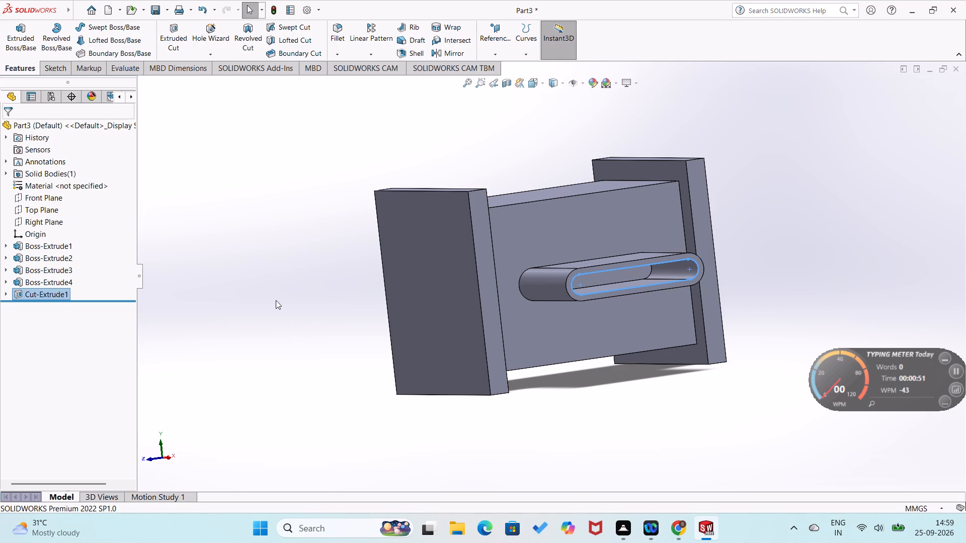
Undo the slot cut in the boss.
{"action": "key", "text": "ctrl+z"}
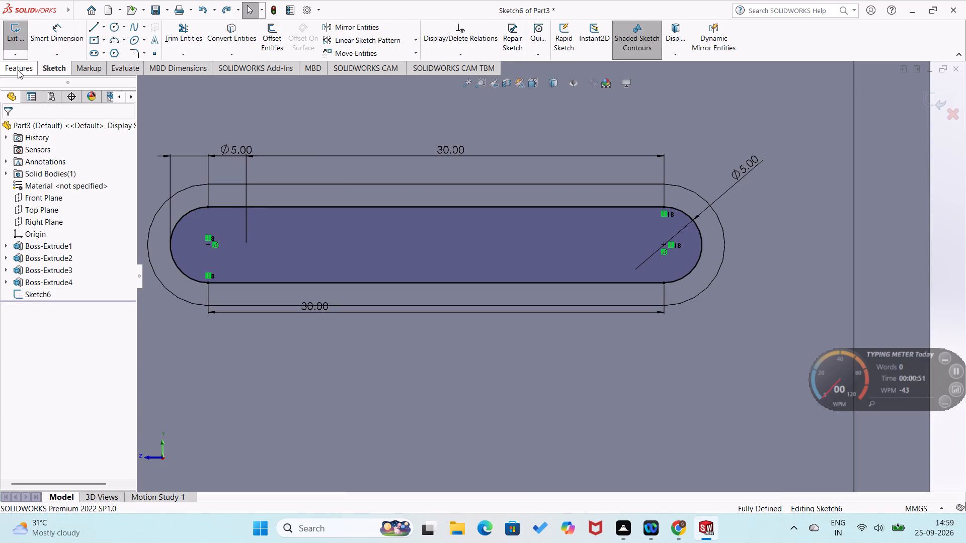
Cut-extrude the inner slot profile Through All, hollowing the boss and the block behind it.
{"action": "left_click", "coordinate": [18, 70]}
{"action": "left_click", "coordinate": [168, 39]}
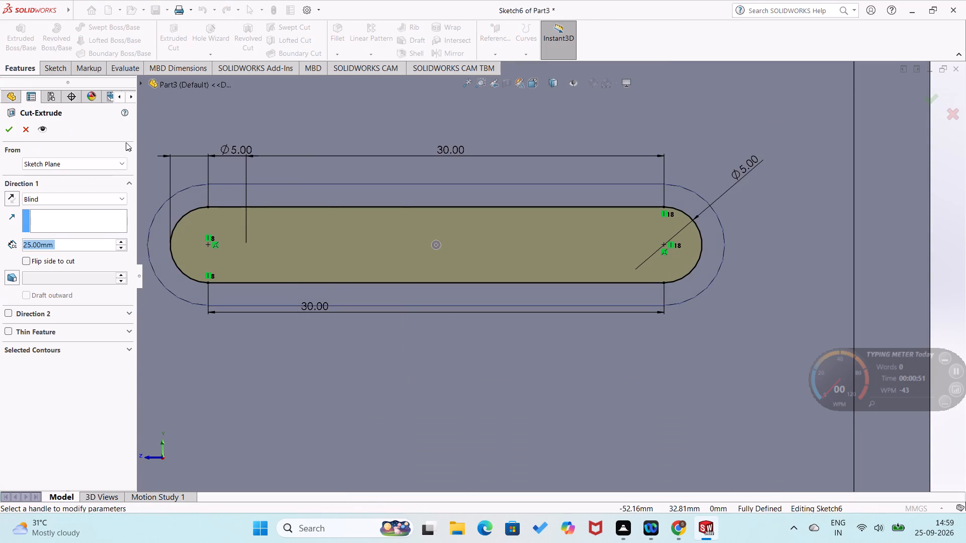
{"action": "left_click", "coordinate": [124, 196]}
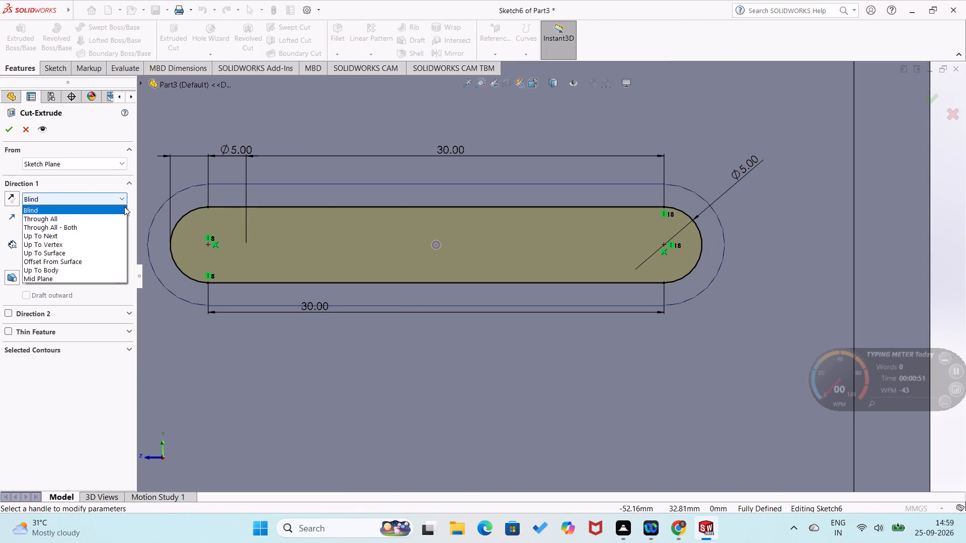
{"action": "left_click", "coordinate": [123, 221]}
{"action": "left_click", "coordinate": [15, 133]}
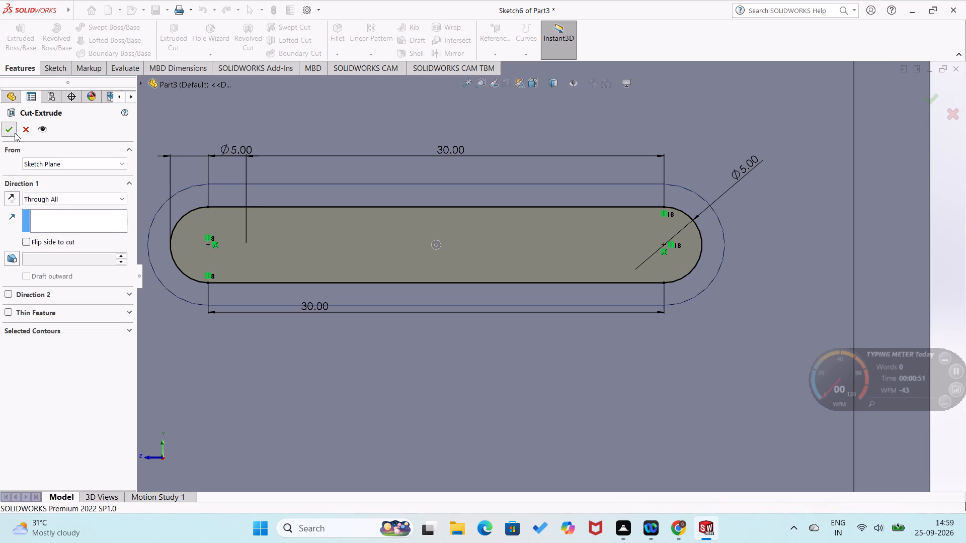
{"action": "scroll", "coordinate": [247, 374], "scroll_direction": "up", "scroll_amount": 5}
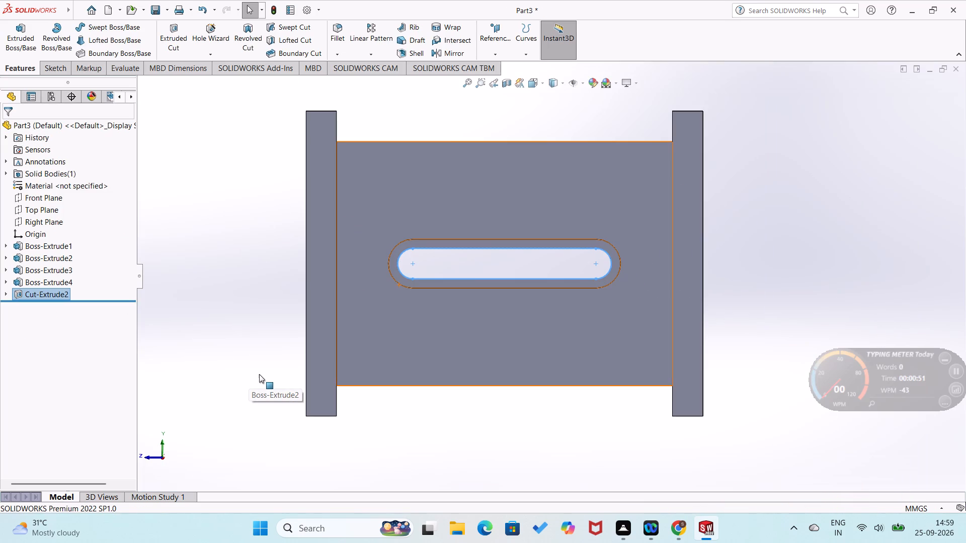
{"action": "key", "text": "ctrl+7"}
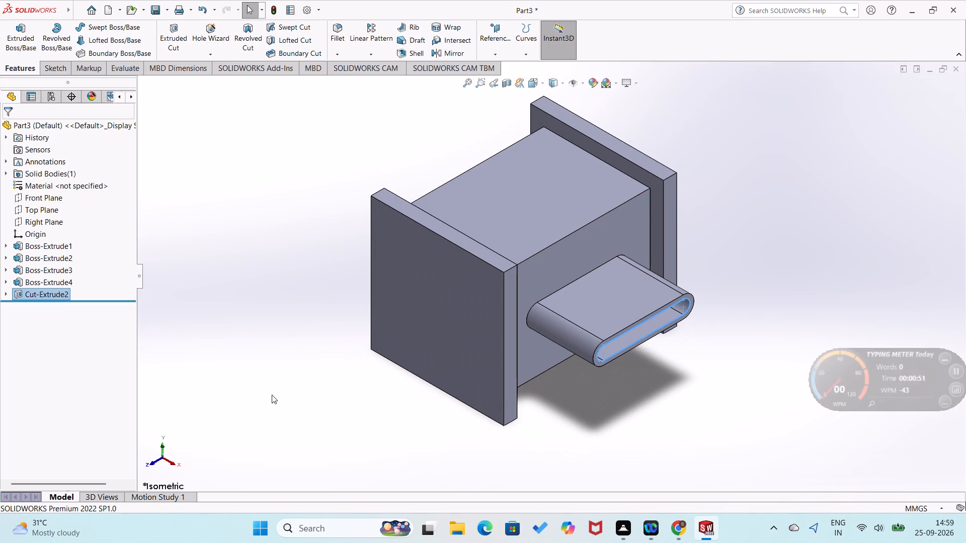
{"action": "left_click", "coordinate": [259, 417]}
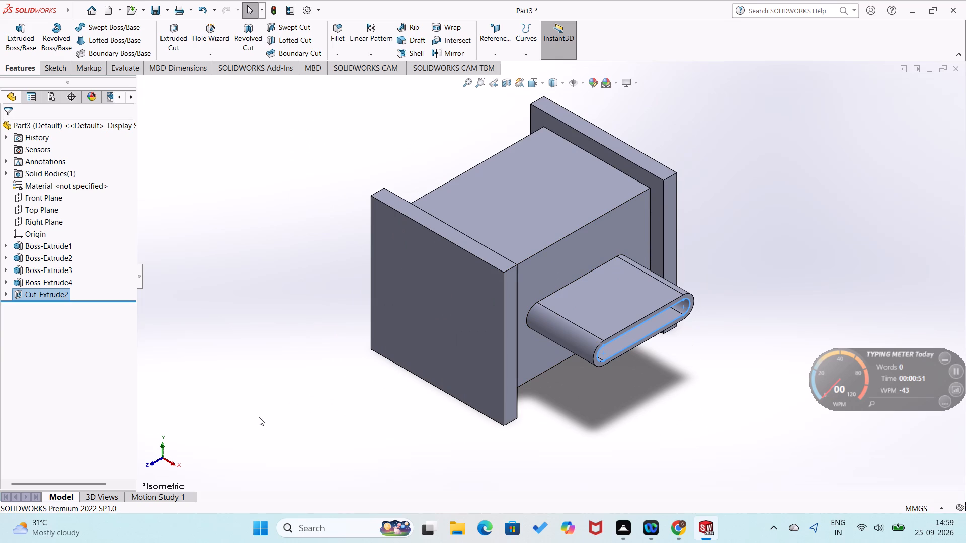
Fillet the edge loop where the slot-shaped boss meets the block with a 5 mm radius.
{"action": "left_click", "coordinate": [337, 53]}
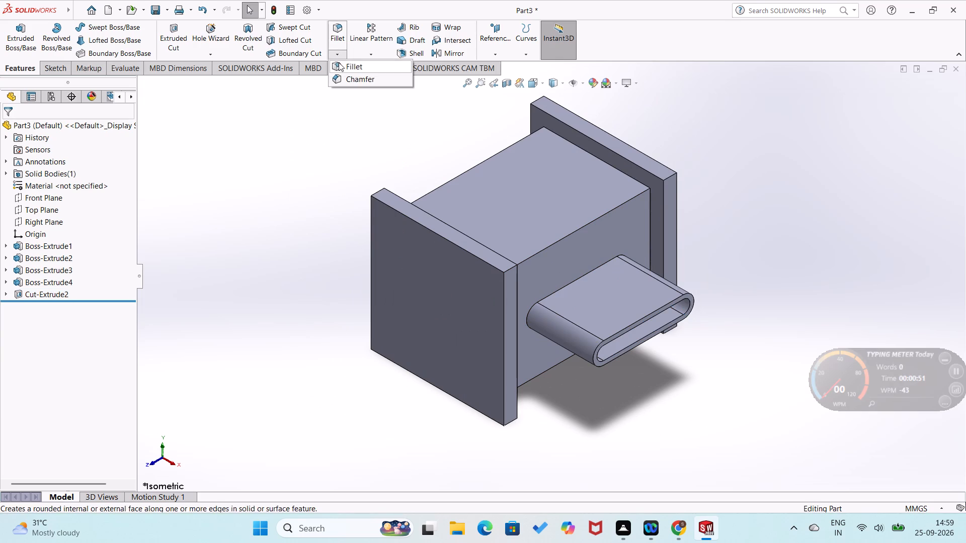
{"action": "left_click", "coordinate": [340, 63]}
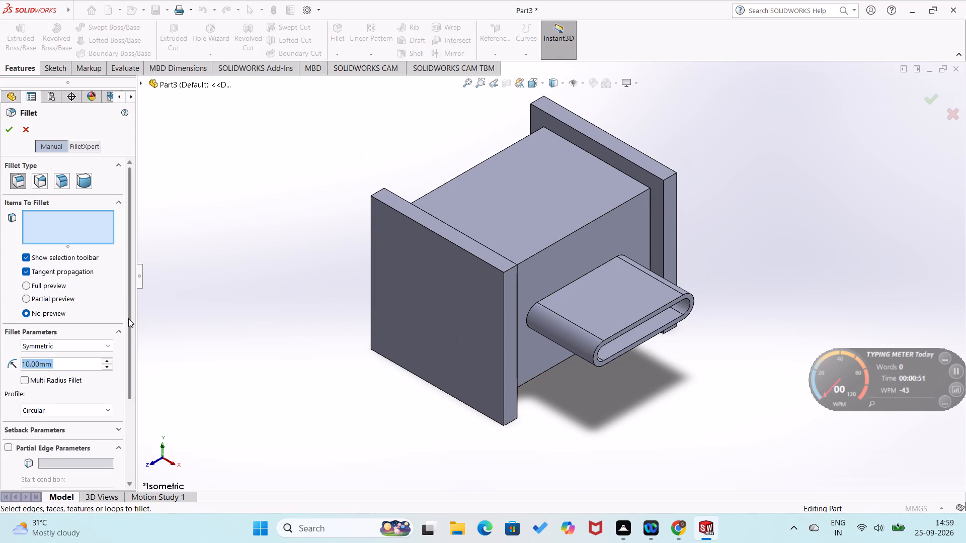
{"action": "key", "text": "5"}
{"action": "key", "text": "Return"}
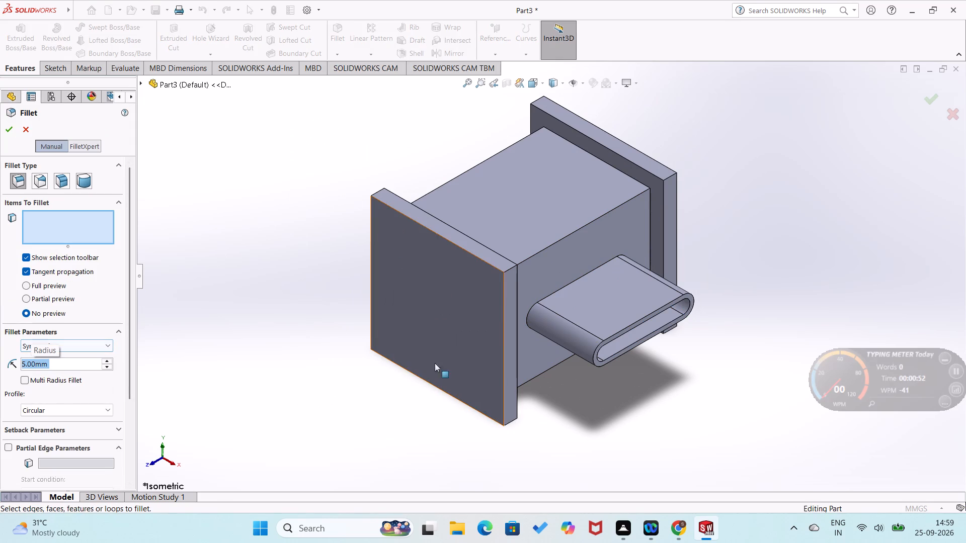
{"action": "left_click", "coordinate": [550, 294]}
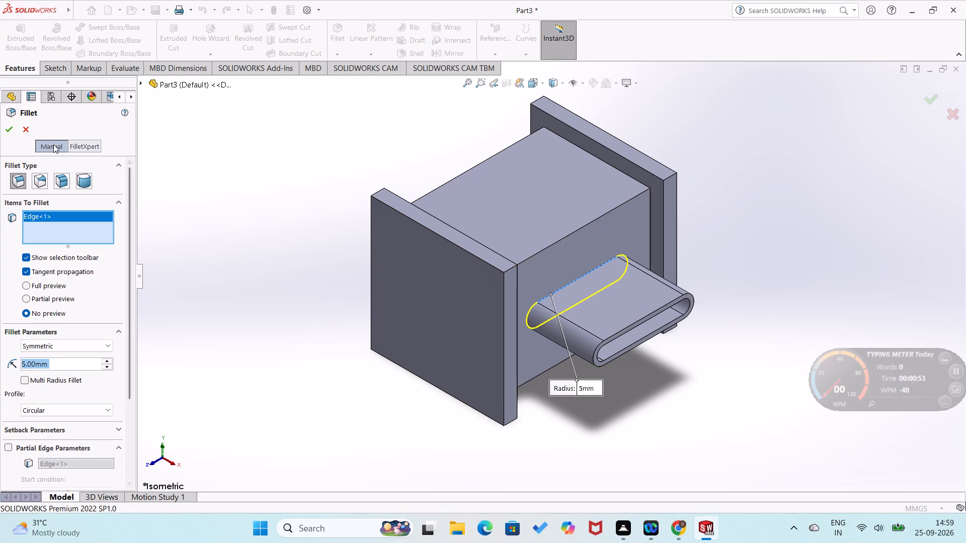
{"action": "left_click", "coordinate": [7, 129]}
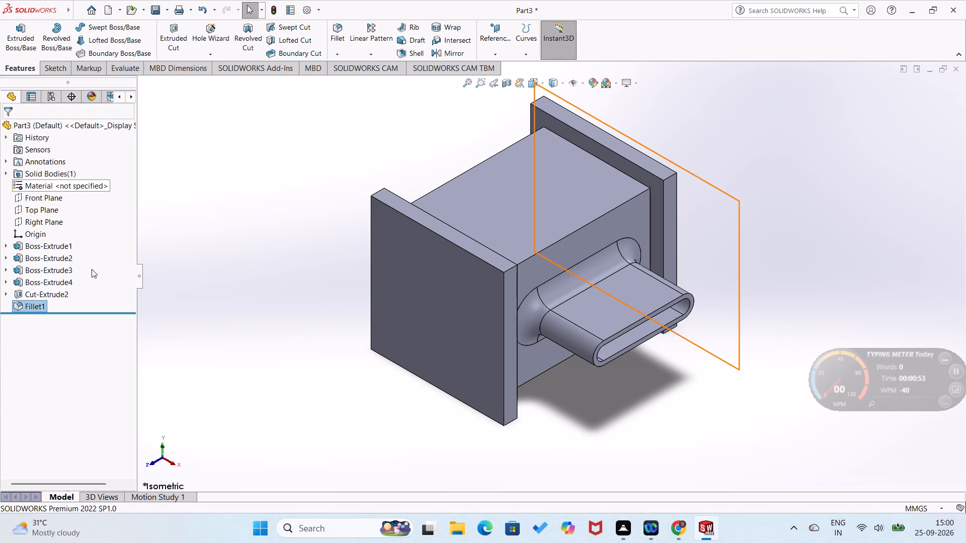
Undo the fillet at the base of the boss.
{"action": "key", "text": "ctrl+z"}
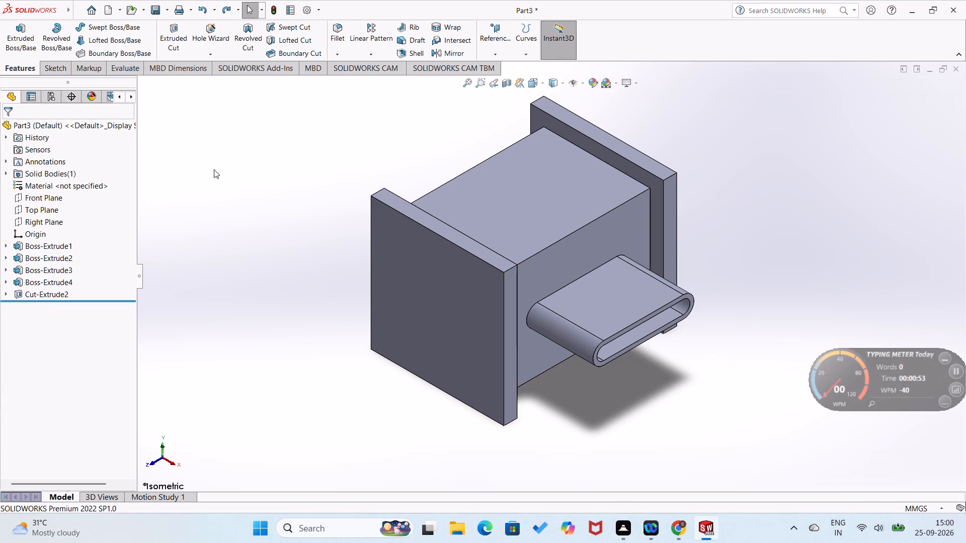
Fillet the edge loop where the slot-shaped boss meets the block with a 2 mm radius.
{"action": "left_click", "coordinate": [340, 49]}
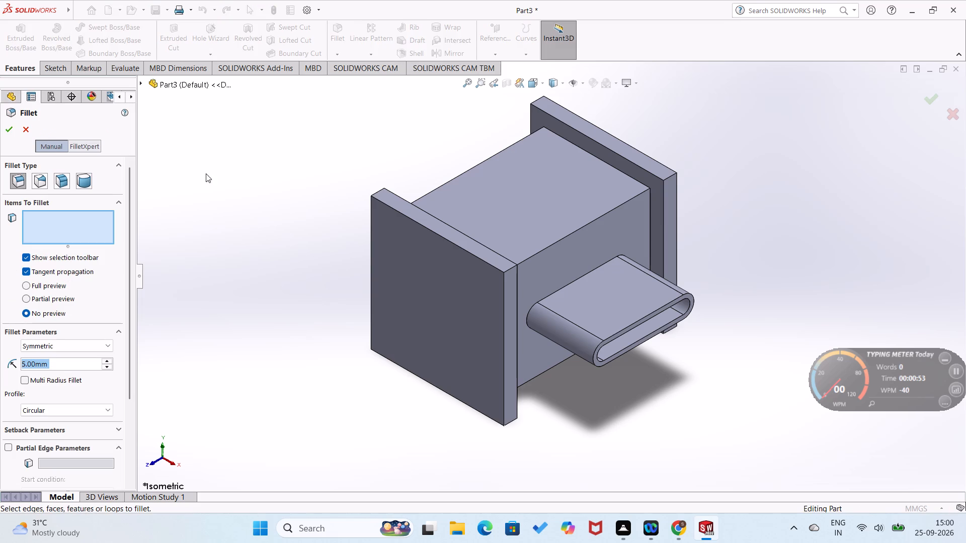
{"action": "key", "text": "2"}
{"action": "key", "text": "Return"}
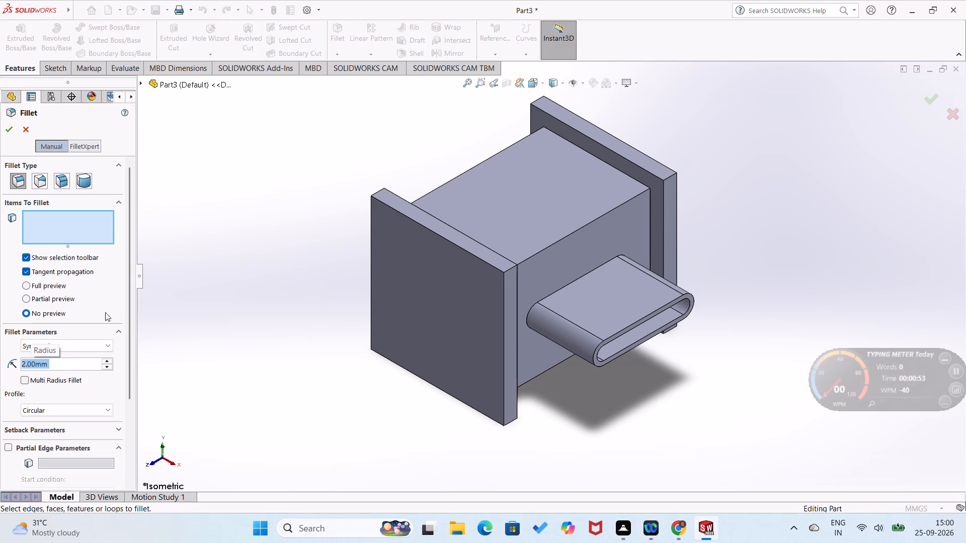
{"action": "left_click", "coordinate": [567, 285]}
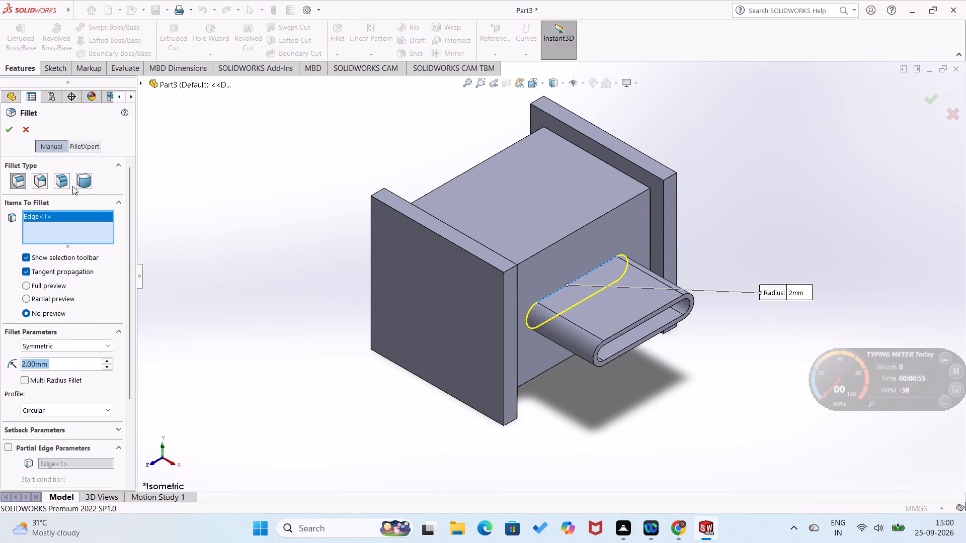
{"action": "left_click", "coordinate": [8, 130]}
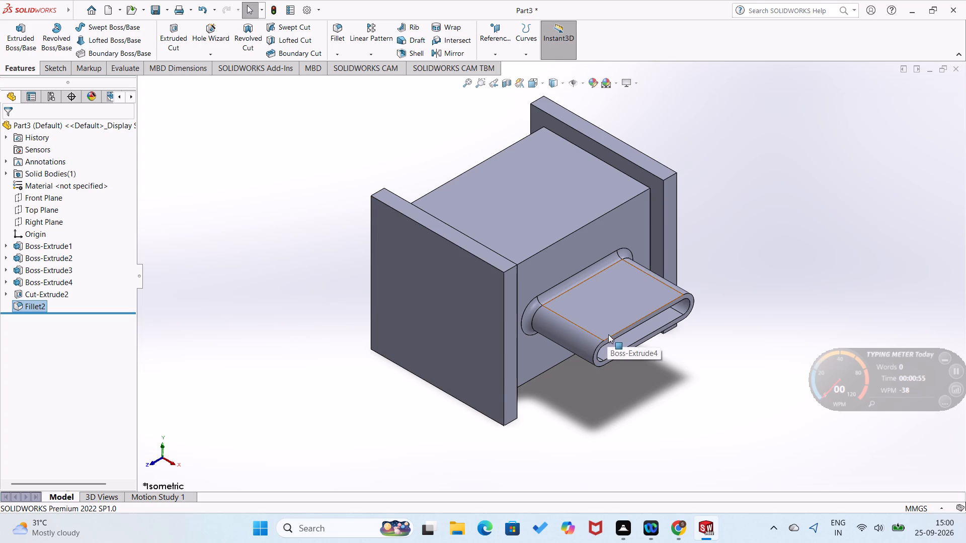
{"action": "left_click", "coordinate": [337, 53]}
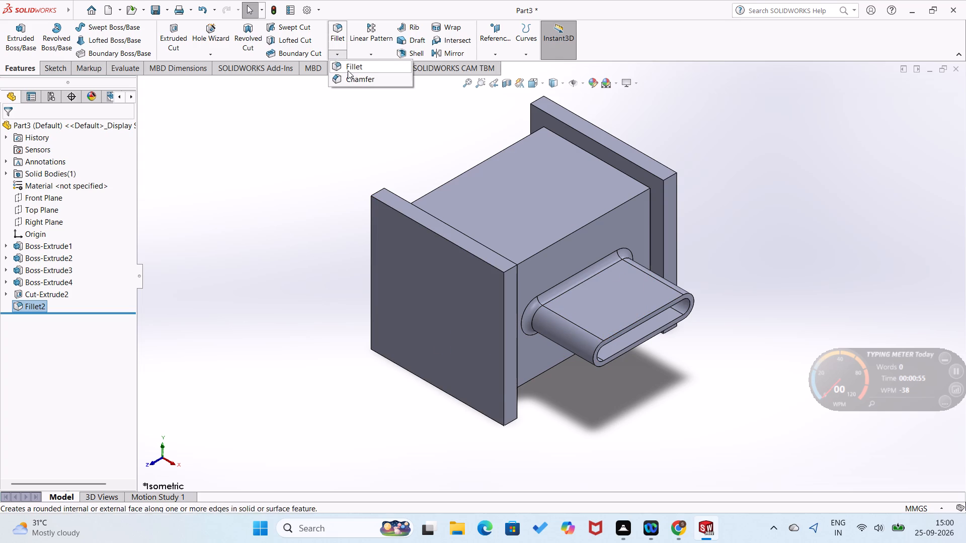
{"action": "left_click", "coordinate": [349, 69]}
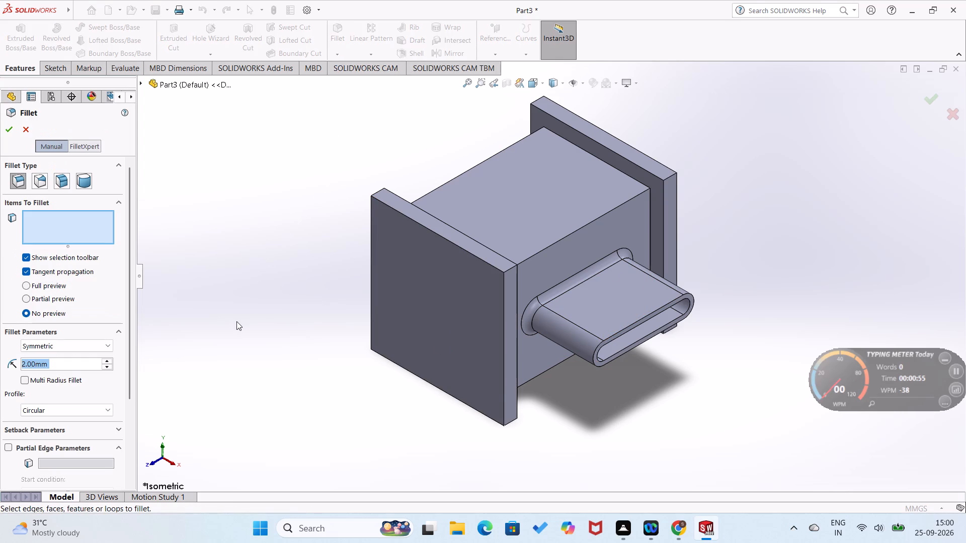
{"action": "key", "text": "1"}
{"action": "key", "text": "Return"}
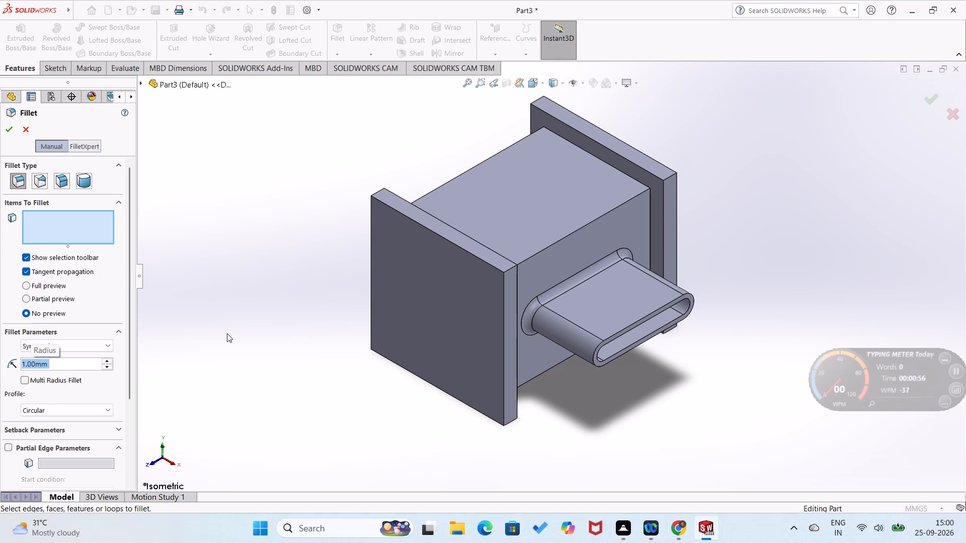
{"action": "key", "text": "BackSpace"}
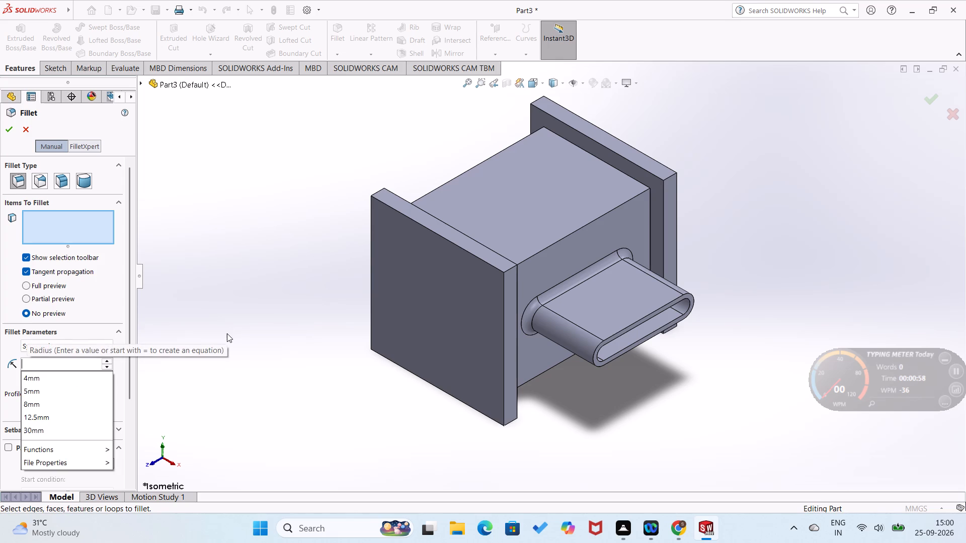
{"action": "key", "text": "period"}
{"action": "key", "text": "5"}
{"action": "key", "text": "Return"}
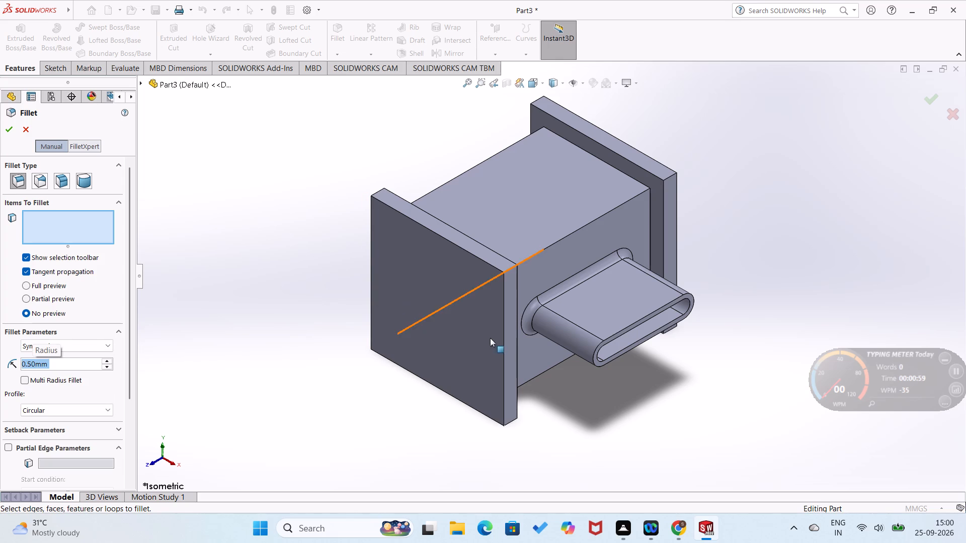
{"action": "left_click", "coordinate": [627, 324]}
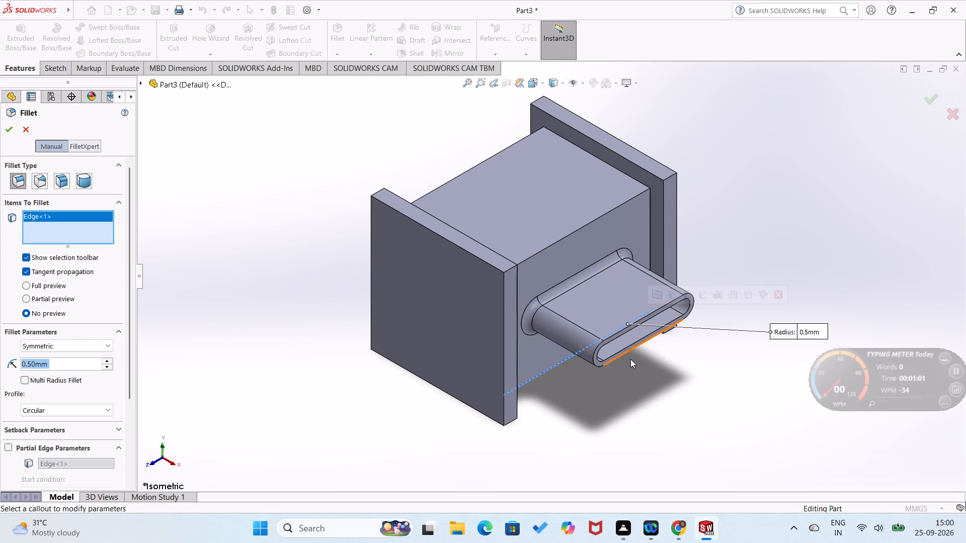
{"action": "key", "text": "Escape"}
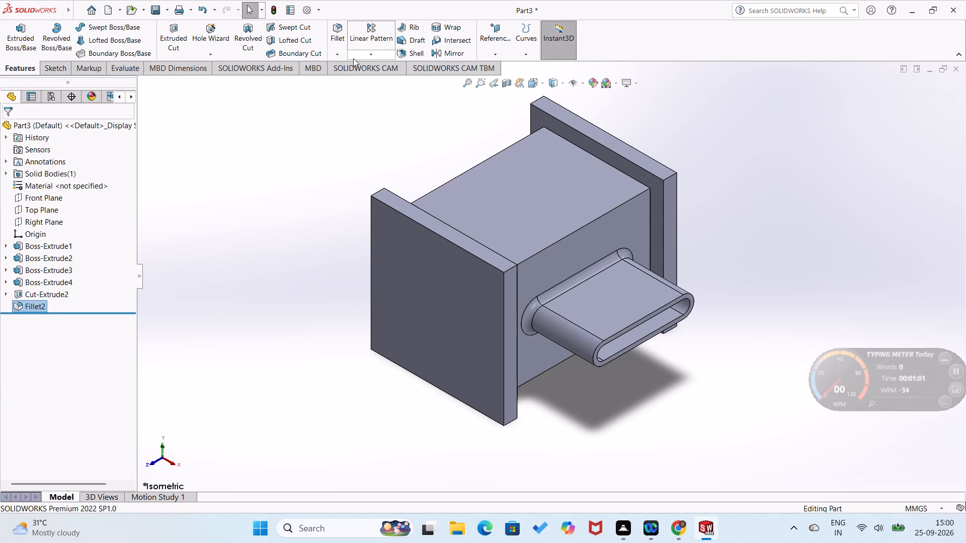
Fillet the outer edge loop of the boss's free end with a 0.5 mm radius.
{"action": "left_click", "coordinate": [338, 58]}
{"action": "left_click", "coordinate": [338, 65]}
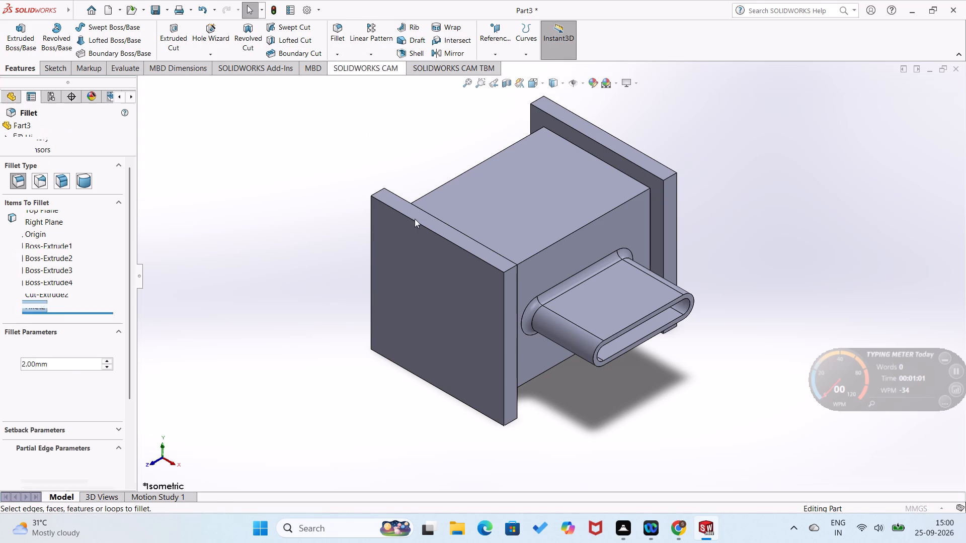
{"action": "type", "text": ".5"}
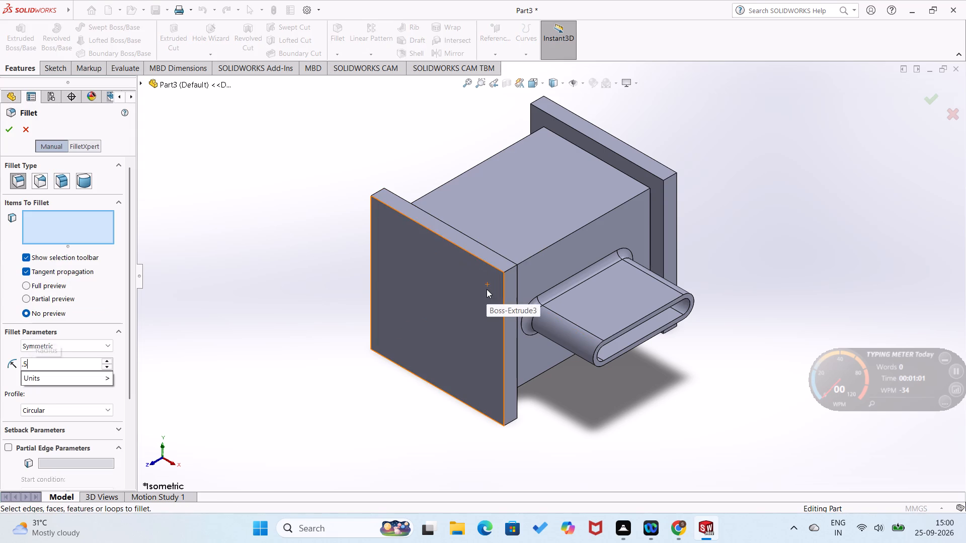
{"action": "key", "text": "Return"}
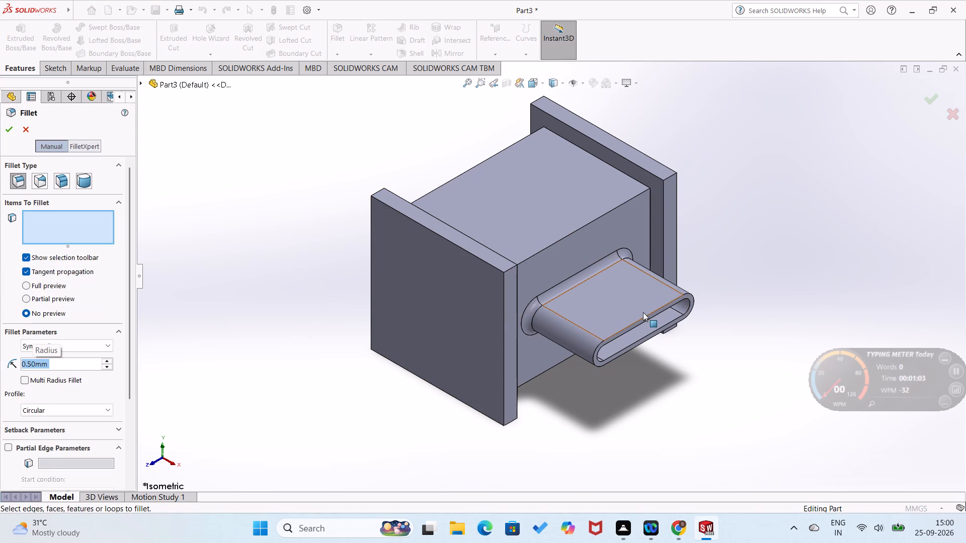
{"action": "scroll", "coordinate": [642, 313], "scroll_direction": "down", "scroll_amount": 4}
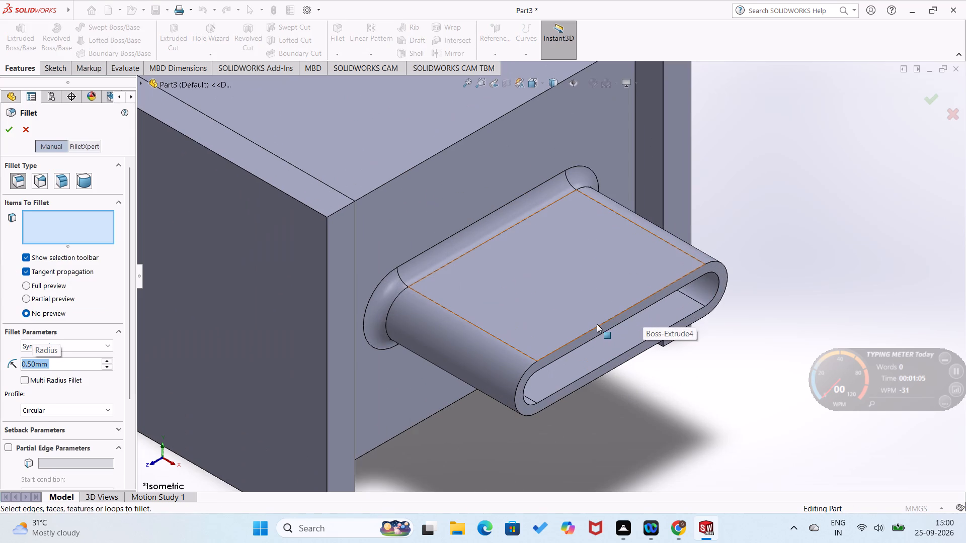
{"action": "left_click", "coordinate": [597, 325]}
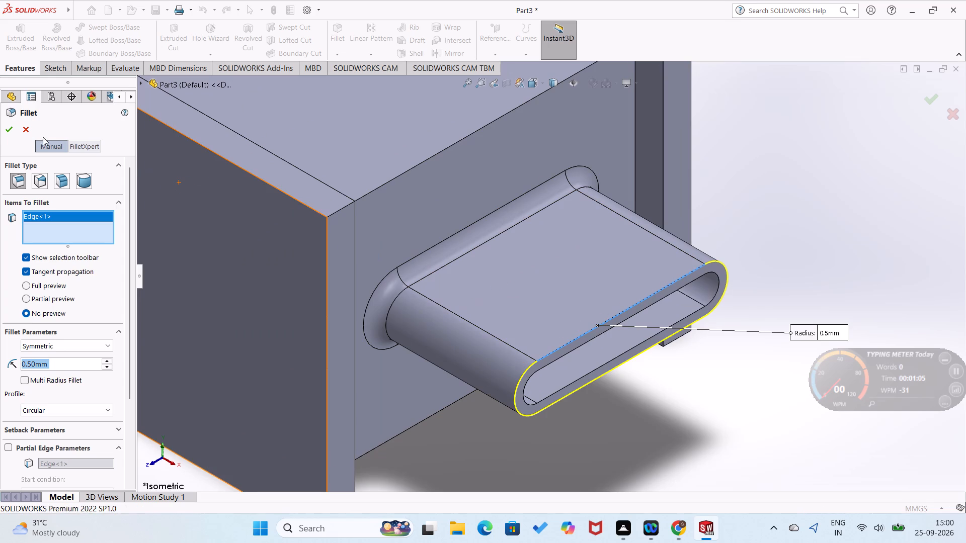
{"action": "left_click", "coordinate": [8, 125]}
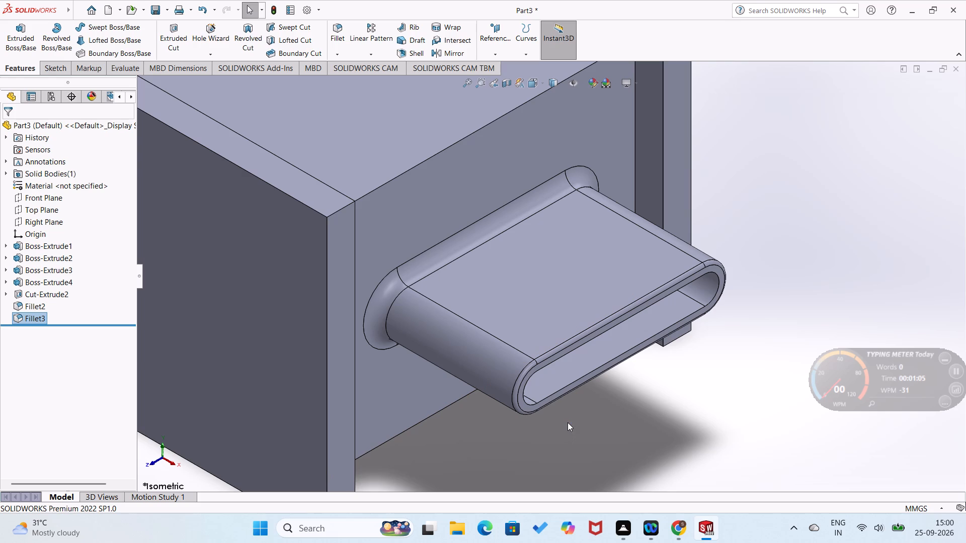
Start a sketch on the flat underside face of the slot-shaped boss.
{"action": "middle_click_drag", "start_coordinate": [542, 424], "coordinate": [534, 254]}
{"action": "scroll", "coordinate": [517, 302], "scroll_direction": "up", "scroll_amount": 2}
{"action": "right_click", "coordinate": [535, 416]}
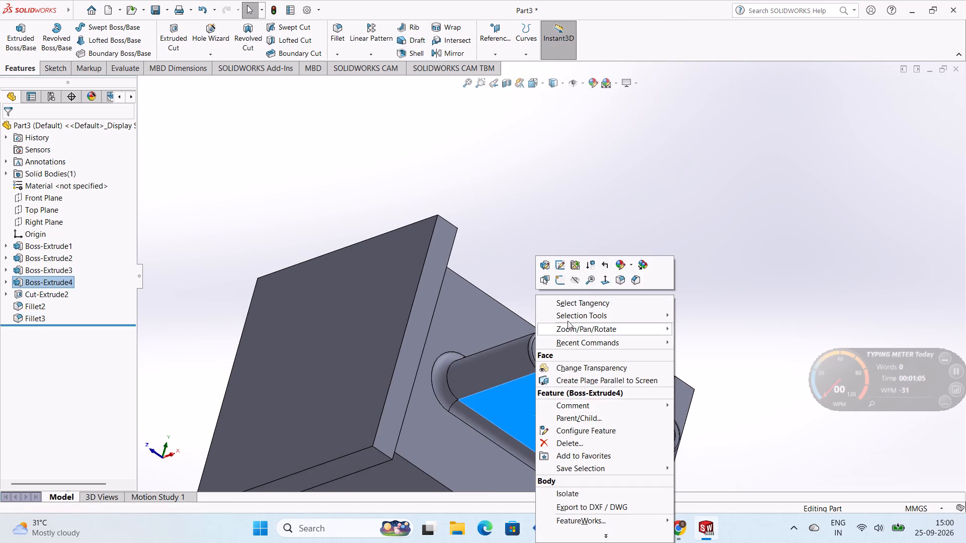
{"action": "left_click", "coordinate": [563, 282]}
{"action": "right_click", "coordinate": [342, 330]}
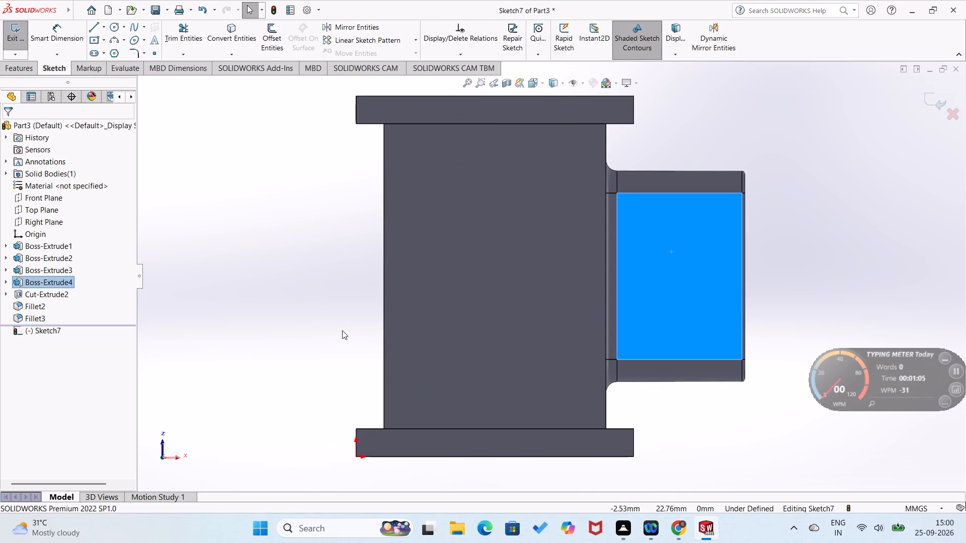
{"action": "left_click", "coordinate": [284, 281]}
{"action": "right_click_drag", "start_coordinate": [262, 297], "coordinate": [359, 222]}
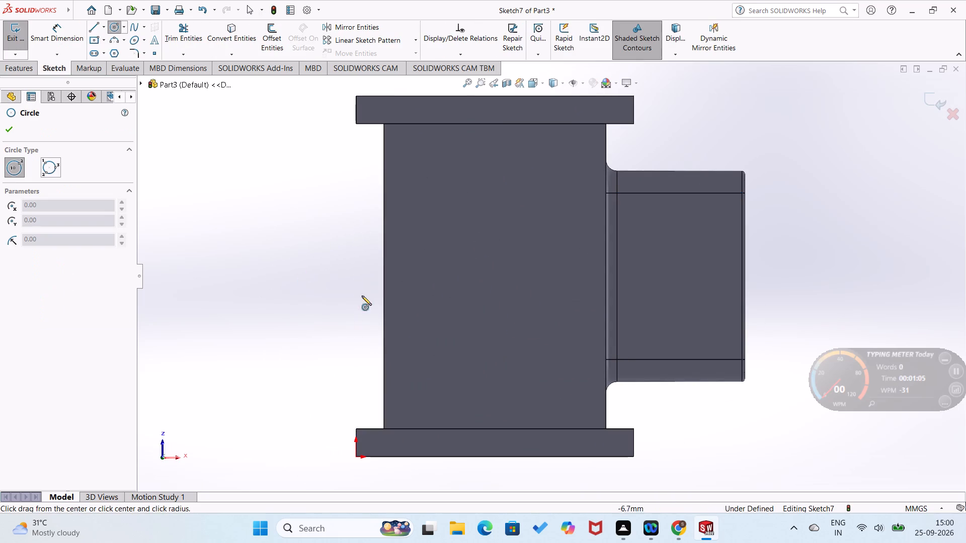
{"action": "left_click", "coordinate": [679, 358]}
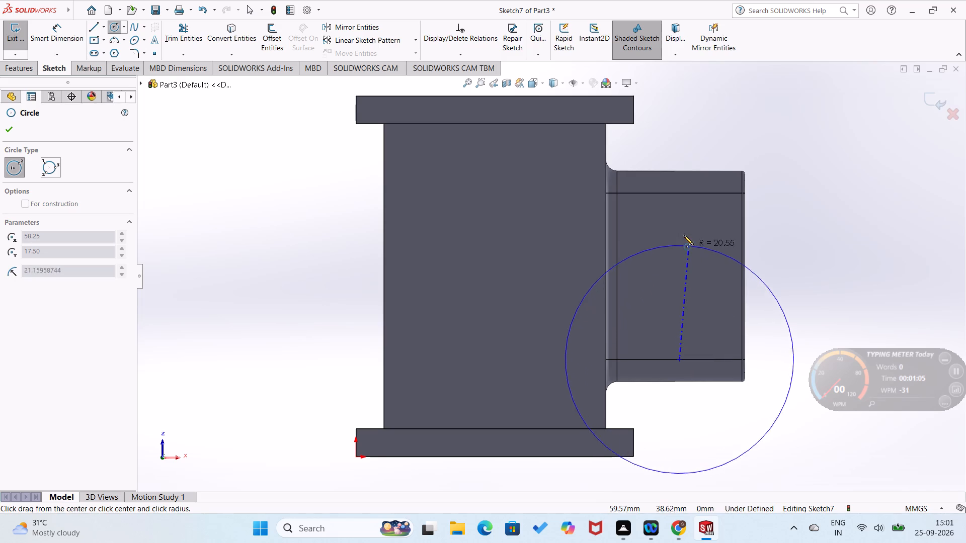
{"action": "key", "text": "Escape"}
Sketch a vertical 30 mm line across the boss's underside face, joining the midpoints of its upper and lower straight edges.
{"action": "right_click_drag", "start_coordinate": [777, 325], "coordinate": [696, 381]}
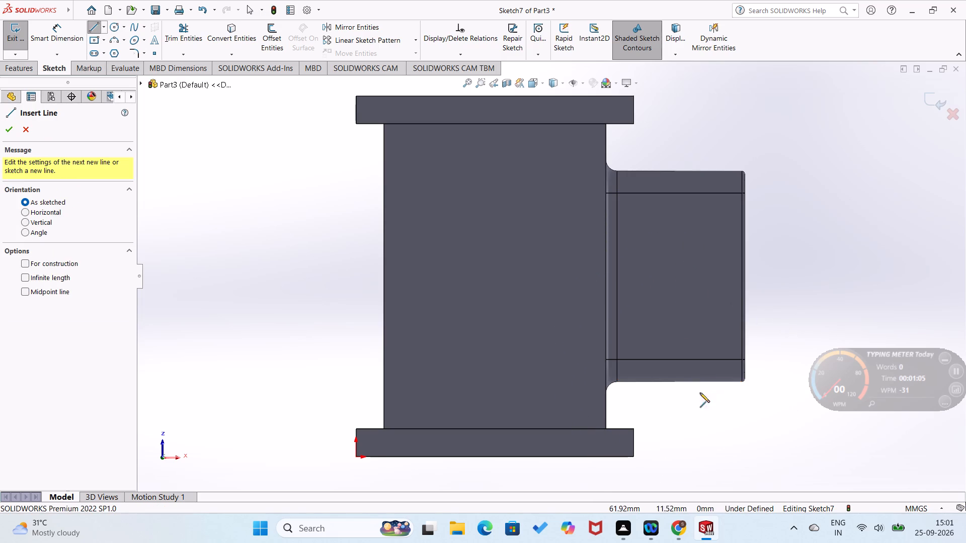
{"action": "left_click", "coordinate": [681, 359]}
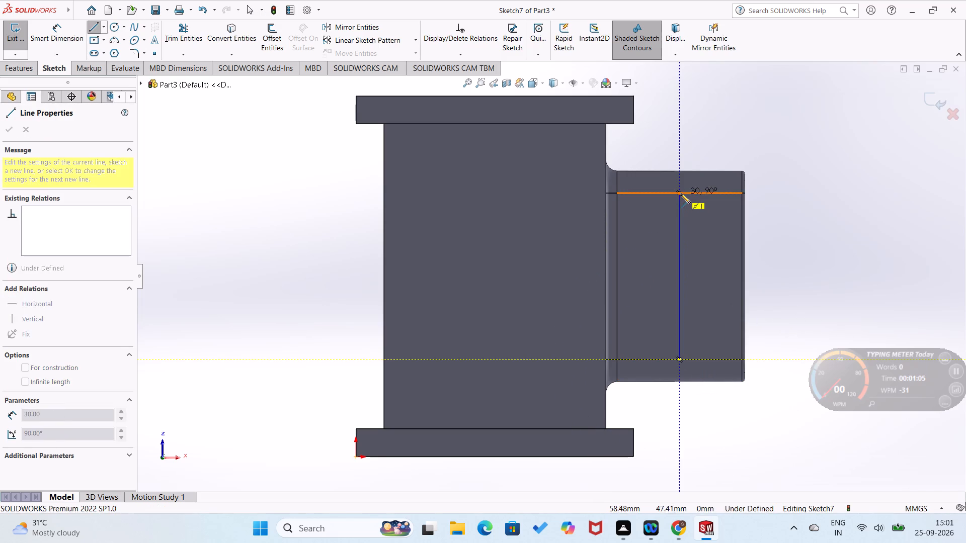
{"action": "left_click", "coordinate": [680, 192]}
Draw a circle about 9.5 mm in diameter centred on the midpoint of the vertical line.
{"action": "right_click_drag", "start_coordinate": [798, 273], "coordinate": [824, 191]}
{"action": "right_click_drag", "start_coordinate": [804, 214], "coordinate": [841, 242]}
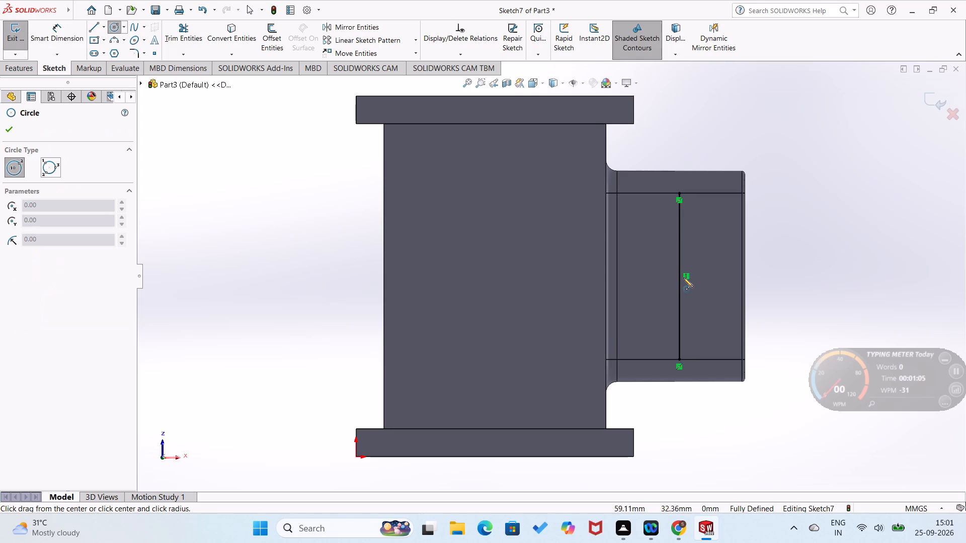
{"action": "left_click", "coordinate": [680, 276]}
{"action": "left_click", "coordinate": [688, 301]}
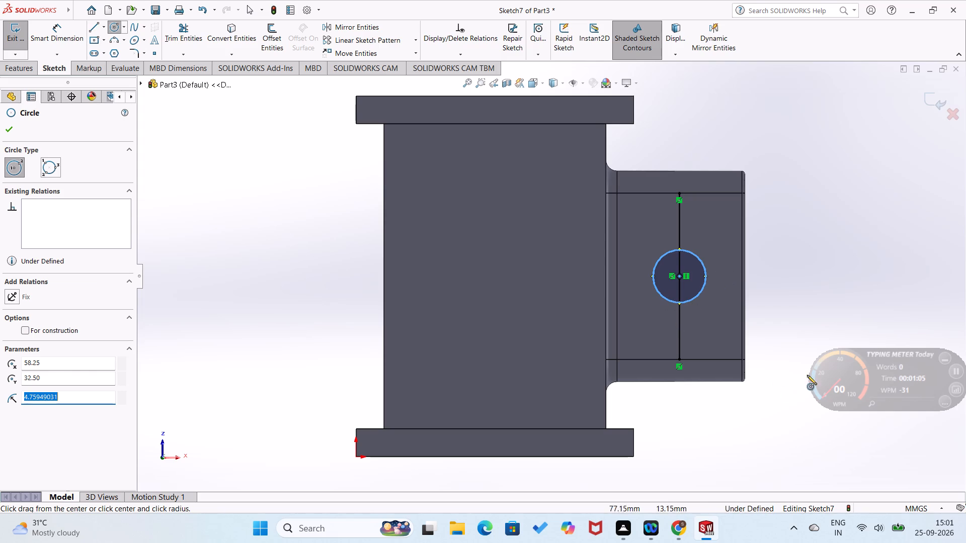
{"action": "right_click_drag", "start_coordinate": [813, 371], "coordinate": [848, 250]}
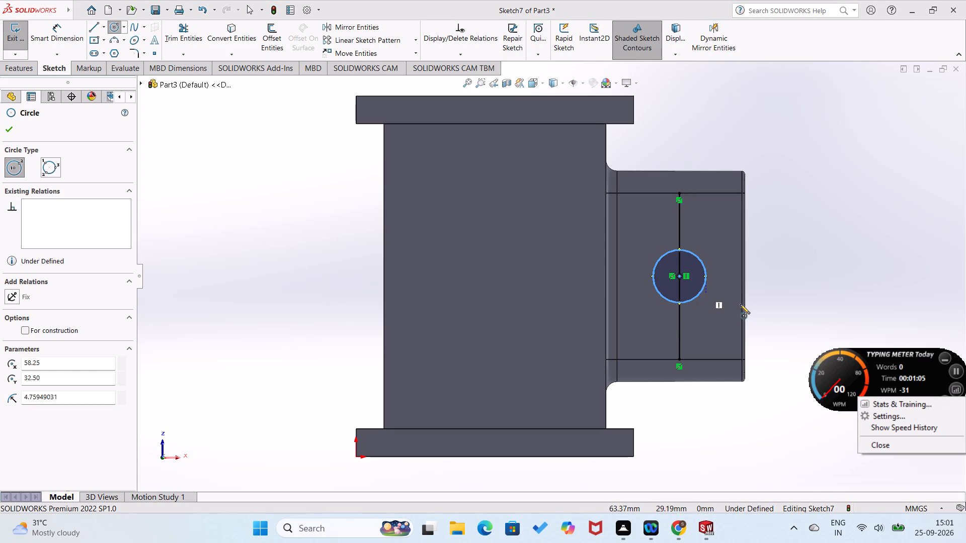
{"action": "right_click_drag", "start_coordinate": [802, 306], "coordinate": [834, 200]}
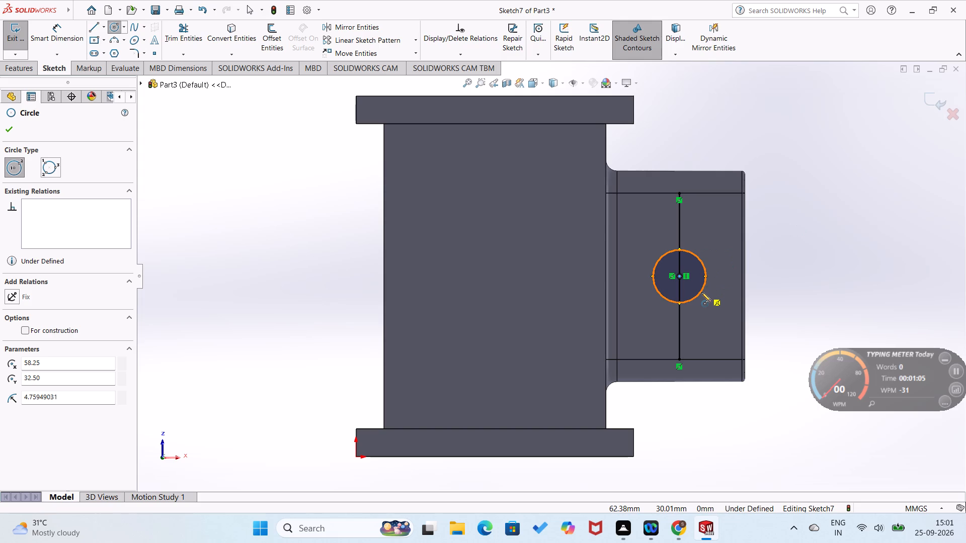
{"action": "left_click", "coordinate": [701, 292]}
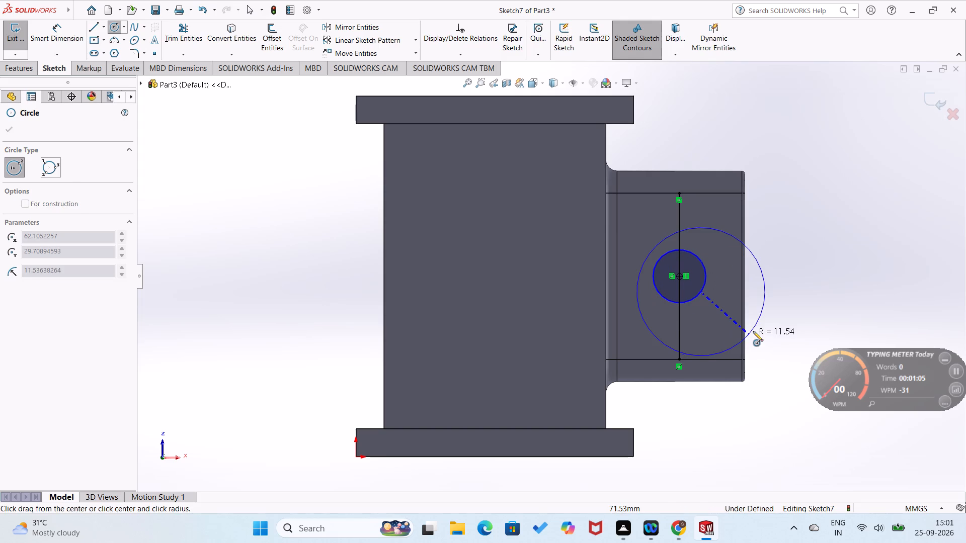
{"action": "key", "text": "Escape"}
Dimension the circle's diameter and set it to 5 mm.
{"action": "right_click_drag", "start_coordinate": [771, 315], "coordinate": [793, 248]}
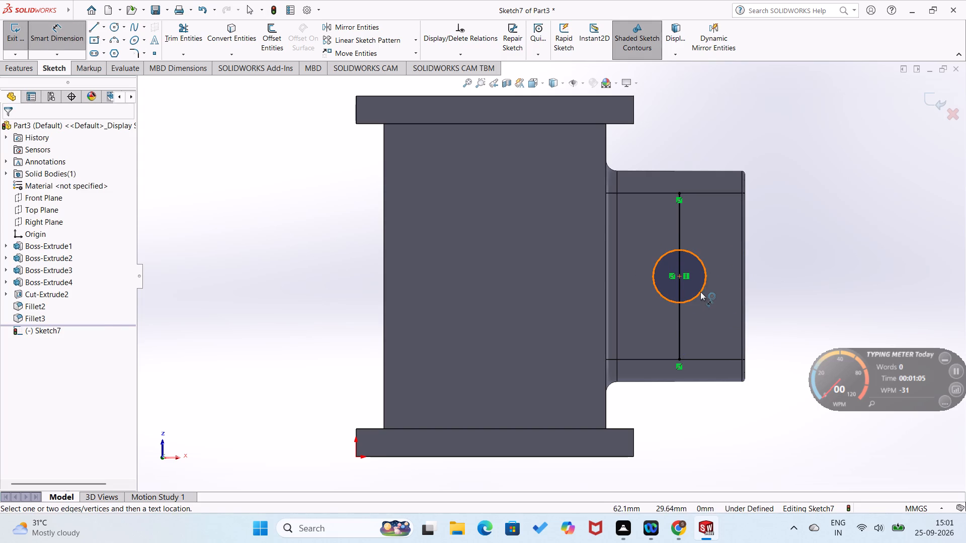
{"action": "left_click", "coordinate": [700, 292]}
{"action": "left_click", "coordinate": [723, 291]}
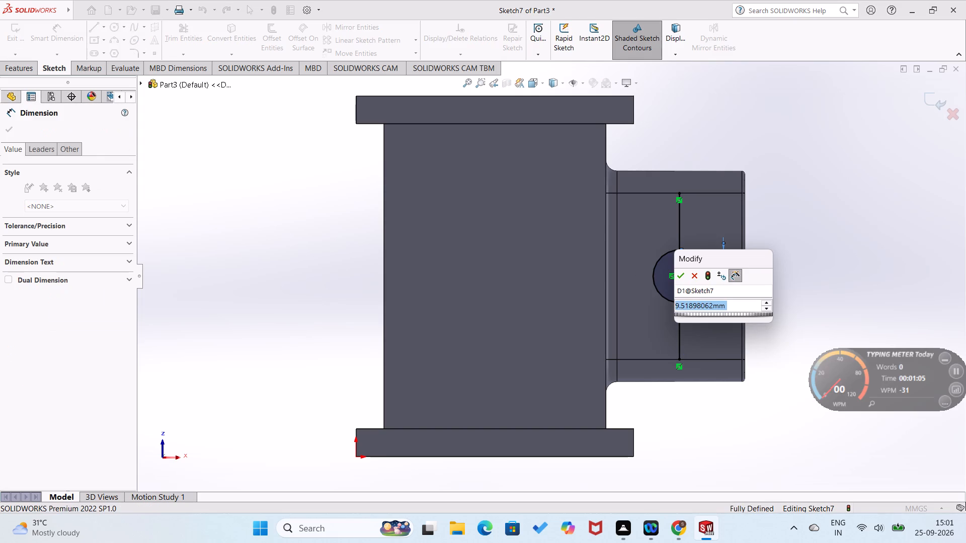
{"action": "key", "text": "5"}
{"action": "key", "text": "Return"}
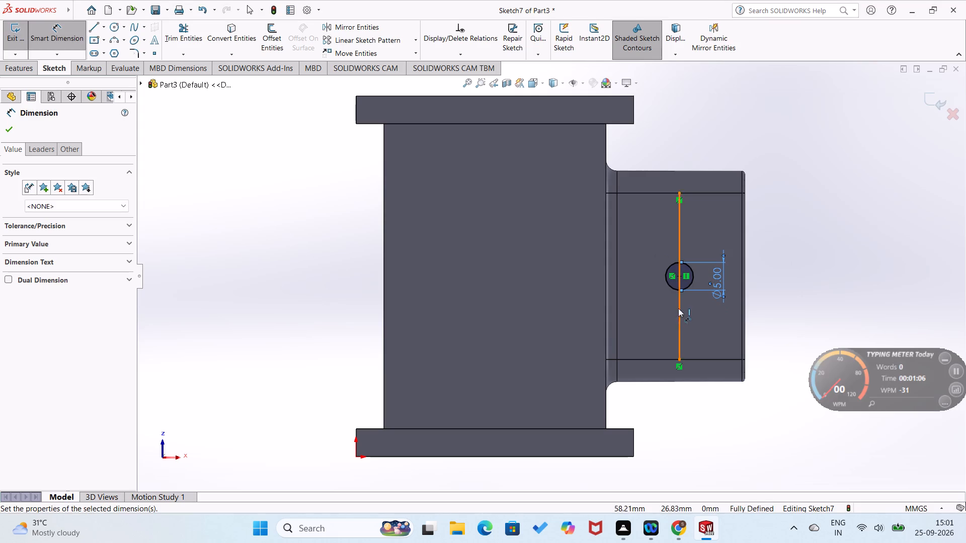
{"action": "left_click", "coordinate": [255, 215]}
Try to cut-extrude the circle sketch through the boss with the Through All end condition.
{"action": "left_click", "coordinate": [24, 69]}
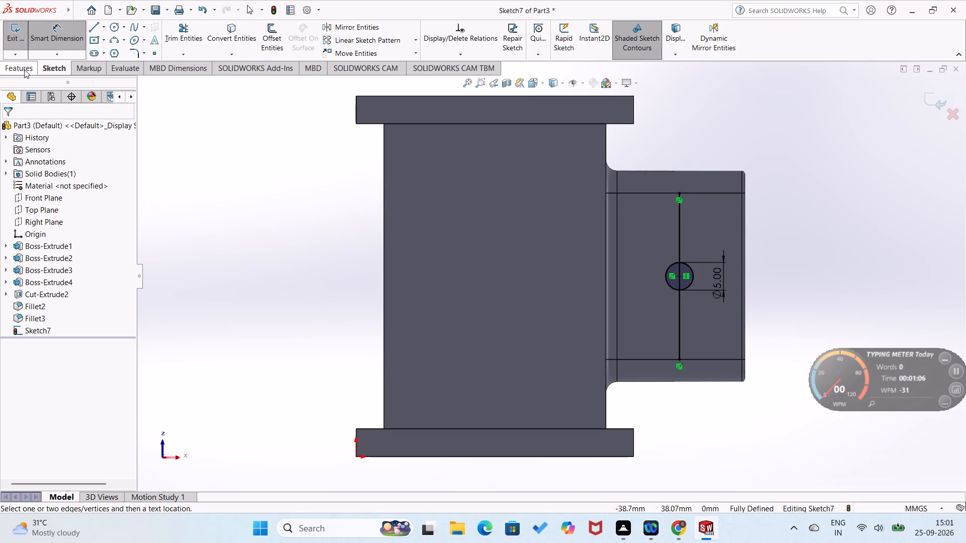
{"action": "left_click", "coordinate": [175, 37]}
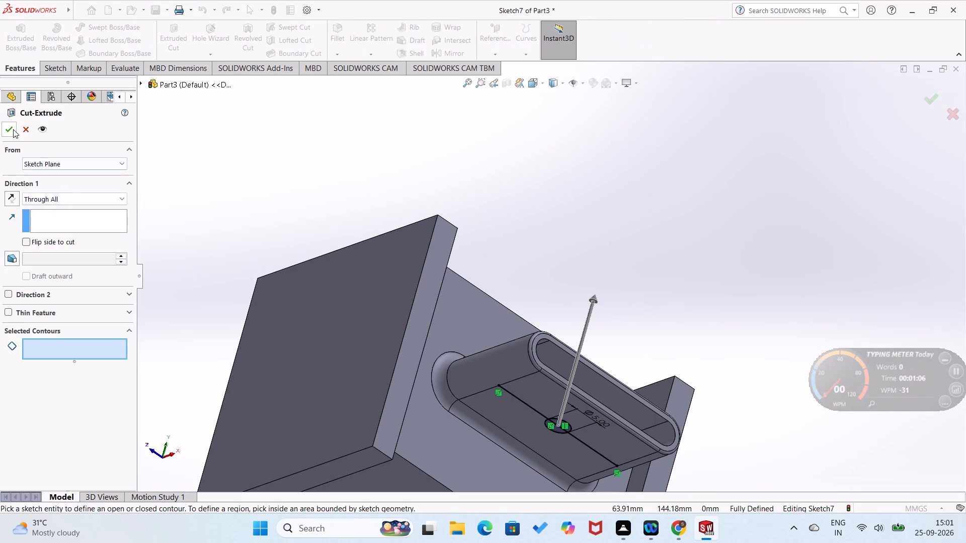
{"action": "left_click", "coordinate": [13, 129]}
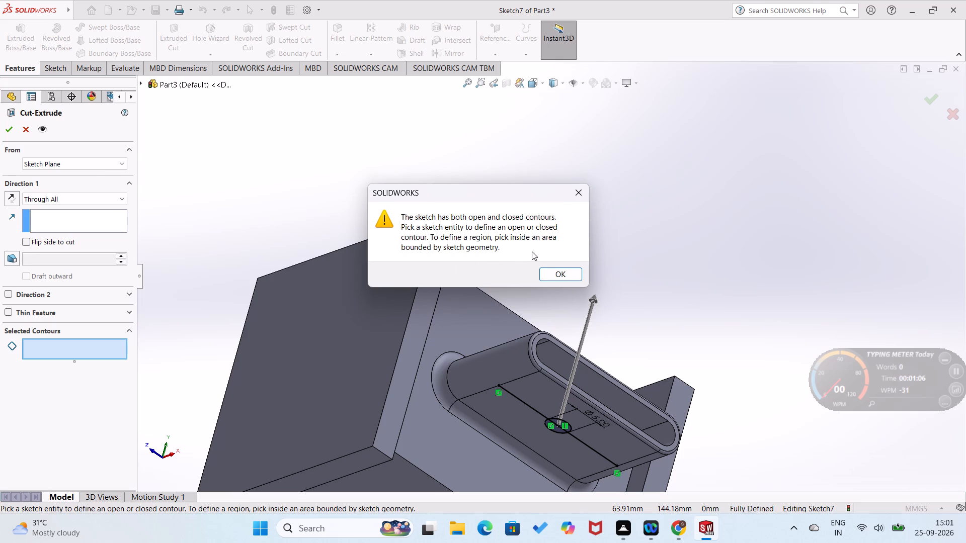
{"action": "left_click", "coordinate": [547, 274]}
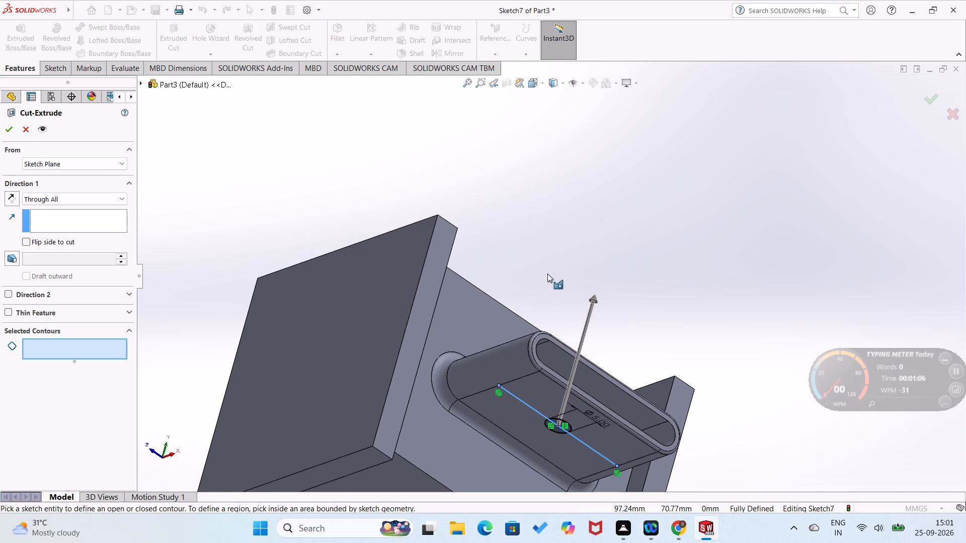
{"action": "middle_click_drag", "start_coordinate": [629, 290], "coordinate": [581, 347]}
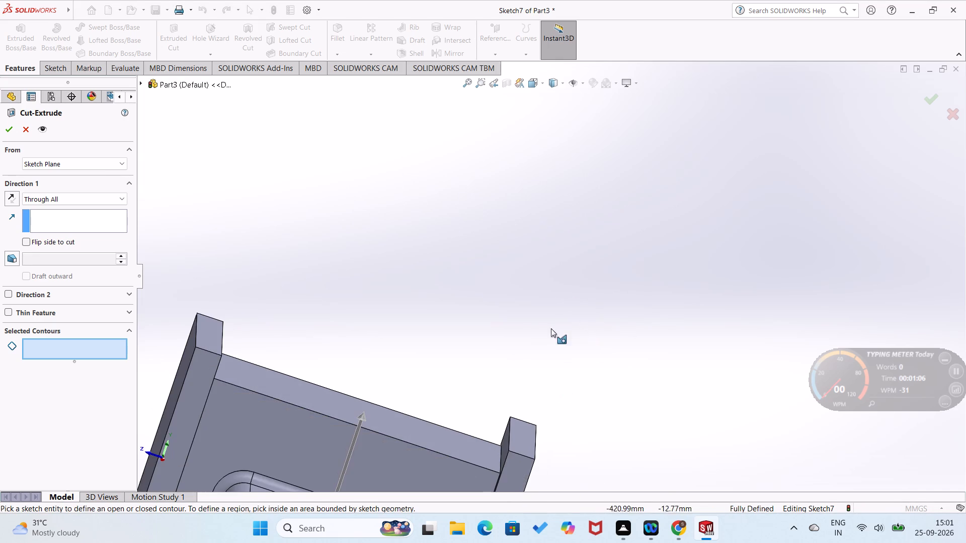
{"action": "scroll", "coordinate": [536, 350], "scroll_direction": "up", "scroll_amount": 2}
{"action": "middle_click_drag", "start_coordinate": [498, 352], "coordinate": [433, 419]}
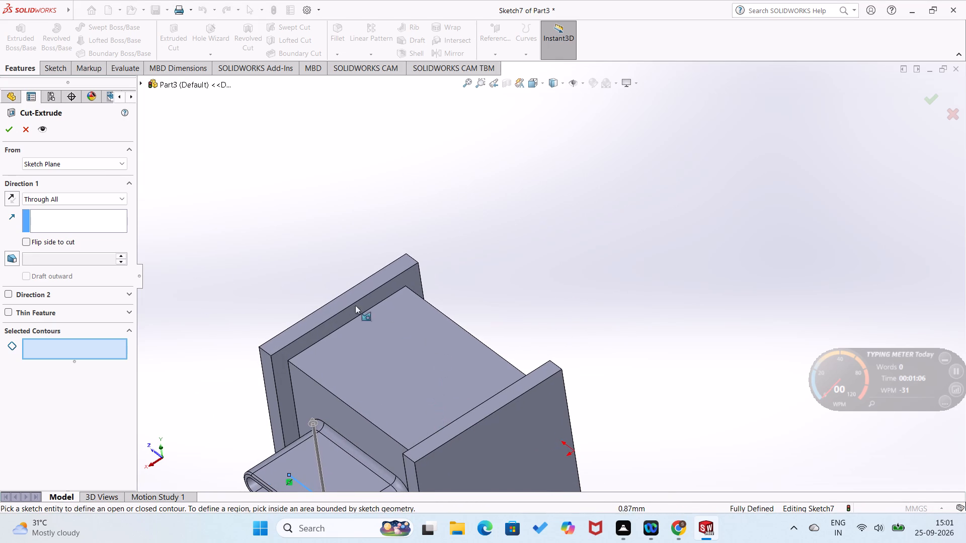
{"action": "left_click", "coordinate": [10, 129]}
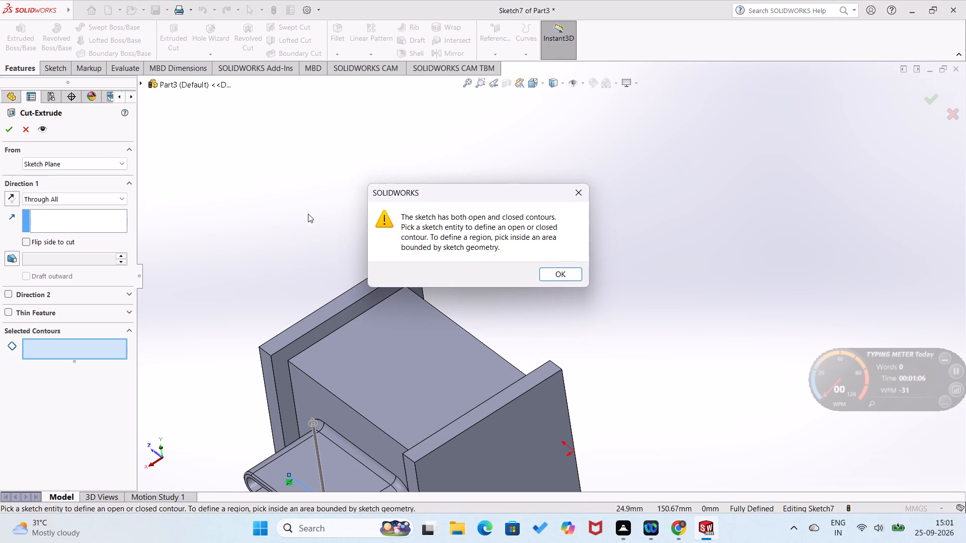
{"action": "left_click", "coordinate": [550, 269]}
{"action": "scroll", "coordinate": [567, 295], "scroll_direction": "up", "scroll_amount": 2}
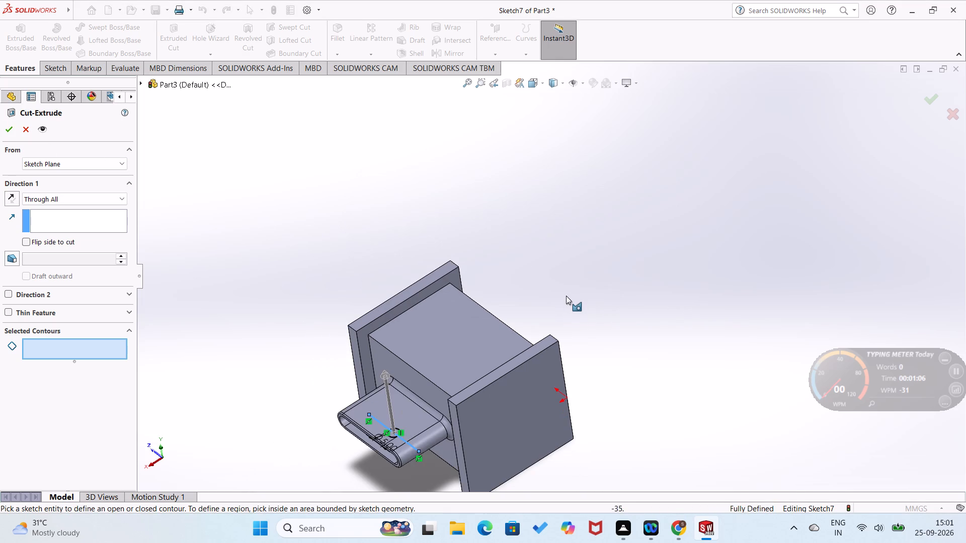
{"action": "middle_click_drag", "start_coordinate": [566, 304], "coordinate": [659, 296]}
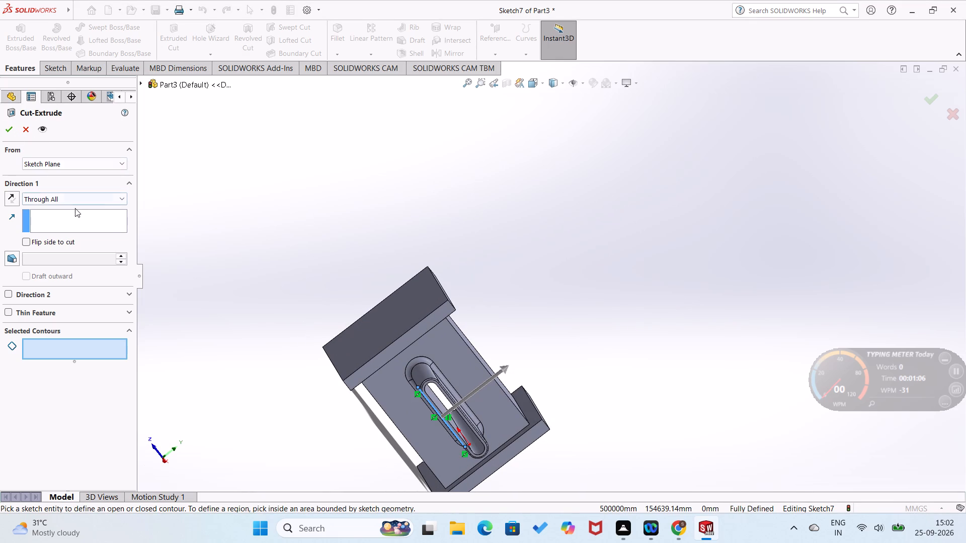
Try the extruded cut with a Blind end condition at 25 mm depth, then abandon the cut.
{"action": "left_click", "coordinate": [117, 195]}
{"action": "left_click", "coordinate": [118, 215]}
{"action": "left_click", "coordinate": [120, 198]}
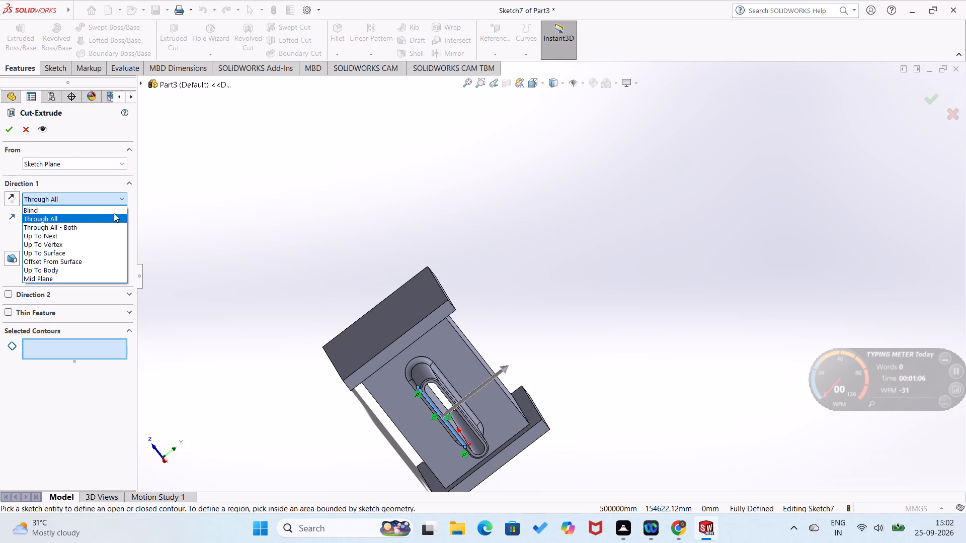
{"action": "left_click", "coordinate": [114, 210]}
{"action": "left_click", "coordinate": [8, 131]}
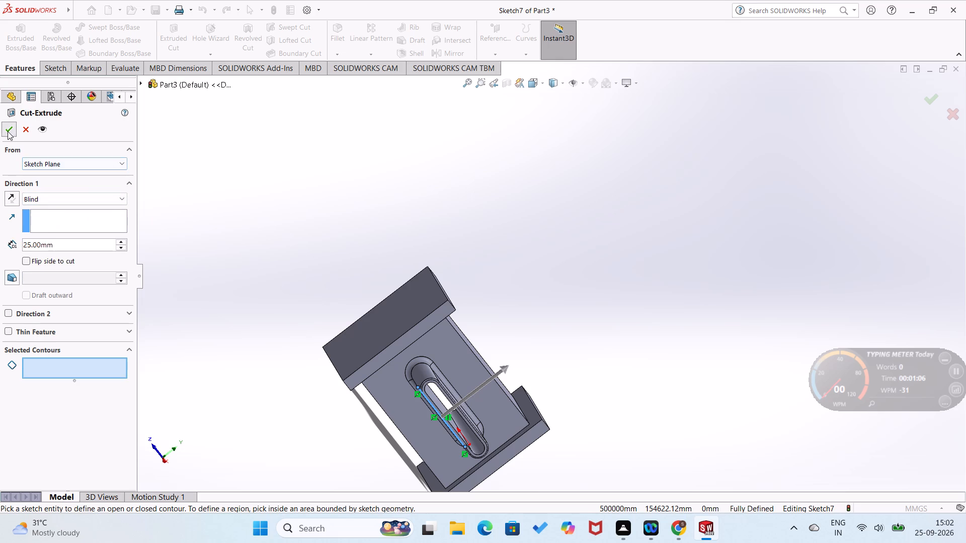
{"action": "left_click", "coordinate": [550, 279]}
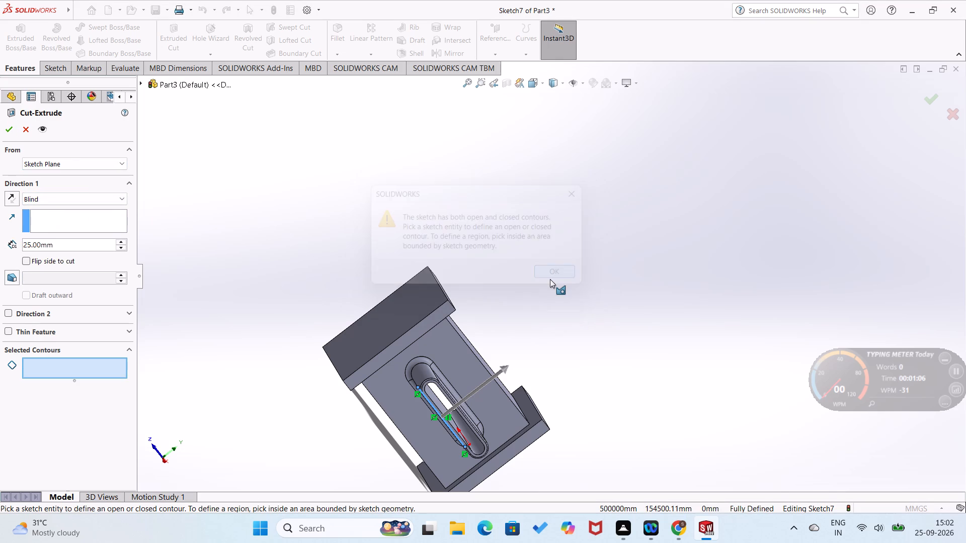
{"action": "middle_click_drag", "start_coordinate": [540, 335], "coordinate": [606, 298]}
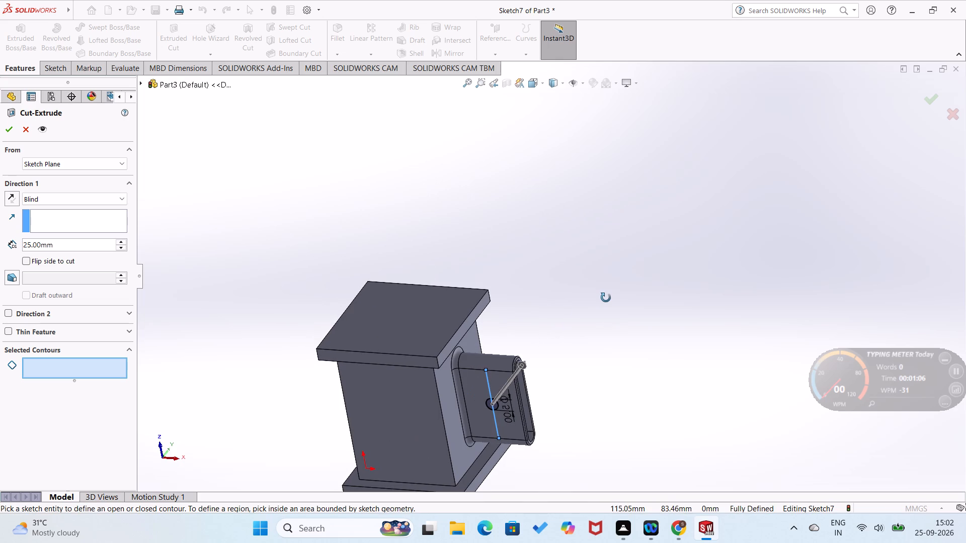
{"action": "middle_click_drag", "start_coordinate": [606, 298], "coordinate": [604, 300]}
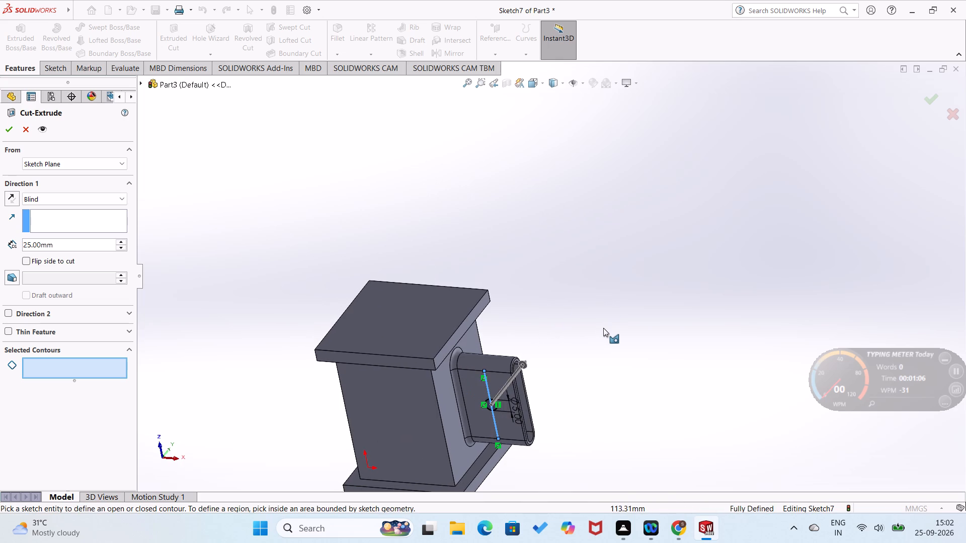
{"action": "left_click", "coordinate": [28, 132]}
Undo the last change to the circle's diameter.
{"action": "key", "text": "ctrl+z"}
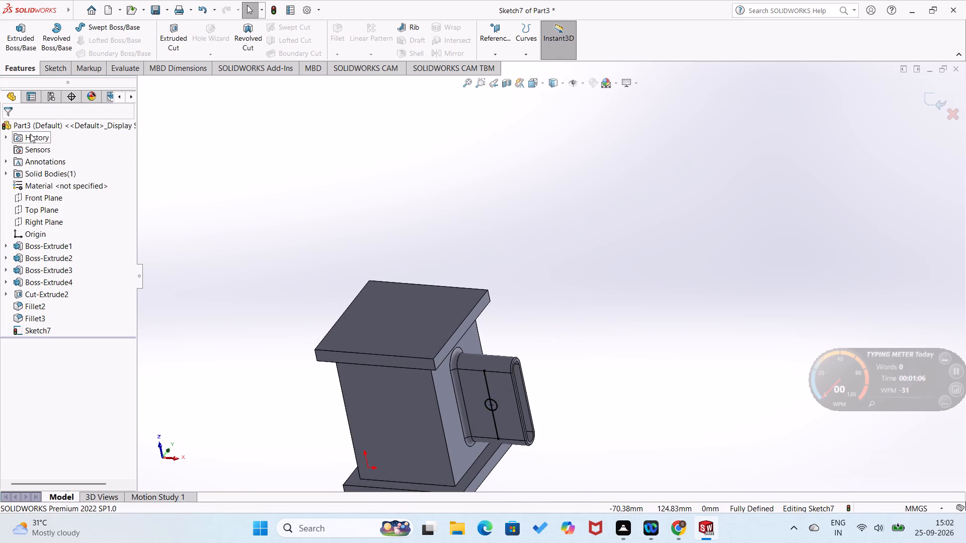
Delete the vertical line running through the circle's centre.
{"action": "left_click", "coordinate": [677, 339]}
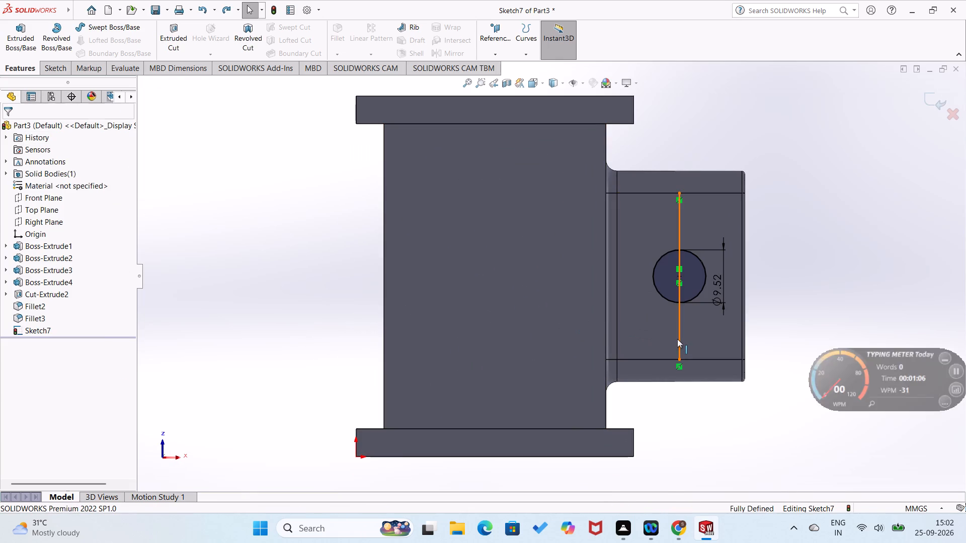
{"action": "key", "text": "Delete"}
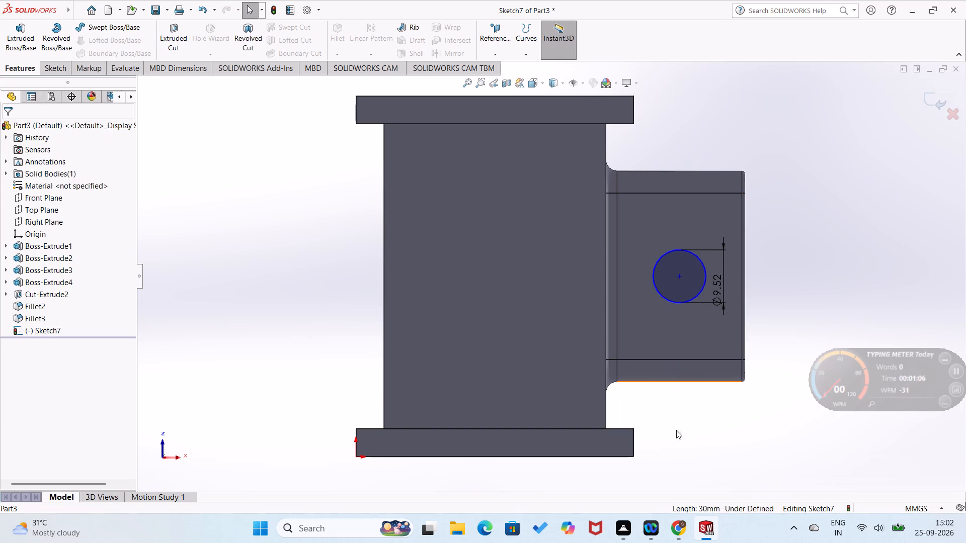
Dimension the vertical distance from the circle's centre to the lower straight edge of the boss's underside face.
{"action": "right_click_drag", "start_coordinate": [676, 430], "coordinate": [695, 359]}
{"action": "left_click", "coordinate": [684, 359]}
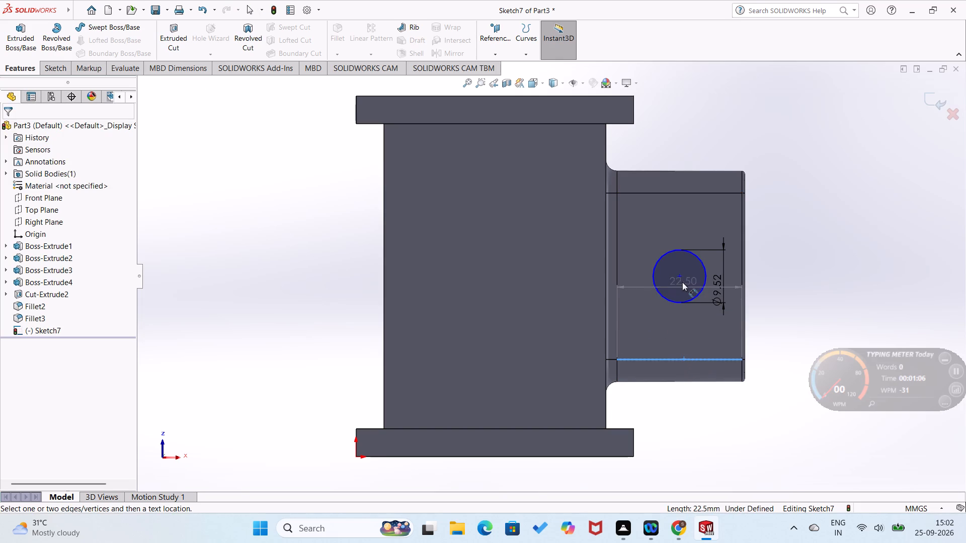
{"action": "left_click", "coordinate": [680, 277]}
{"action": "left_click", "coordinate": [647, 301]}
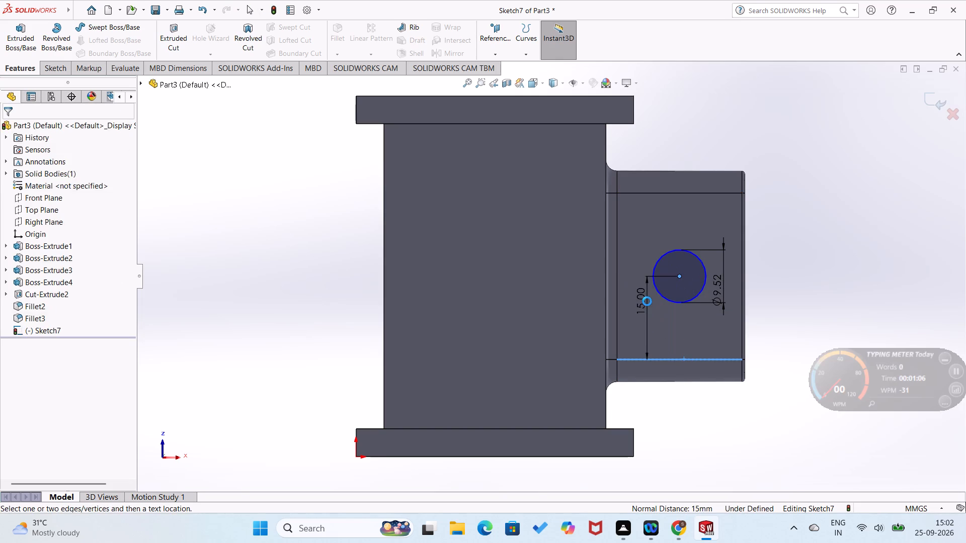
{"action": "left_click", "coordinate": [606, 287]}
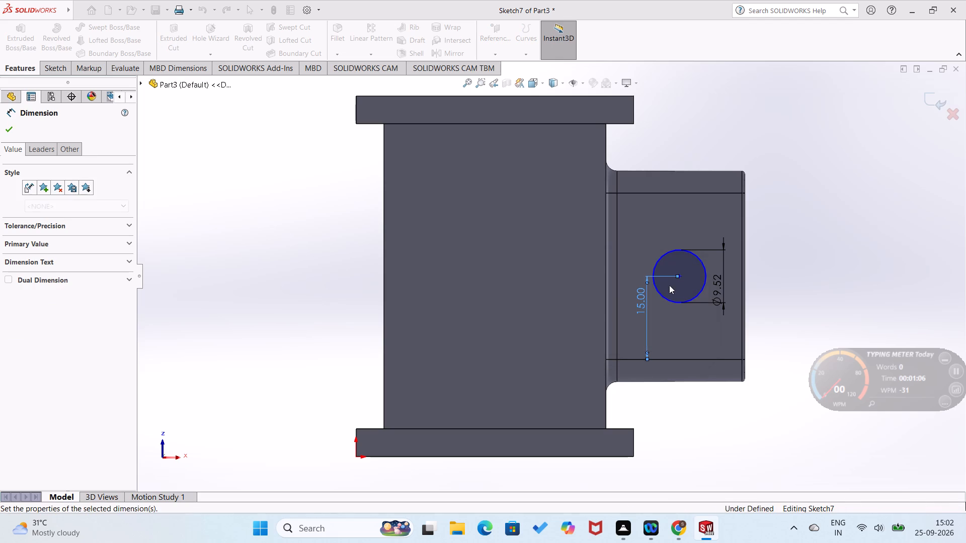
{"action": "left_click_drag", "start_coordinate": [744, 429], "coordinate": [740, 411]}
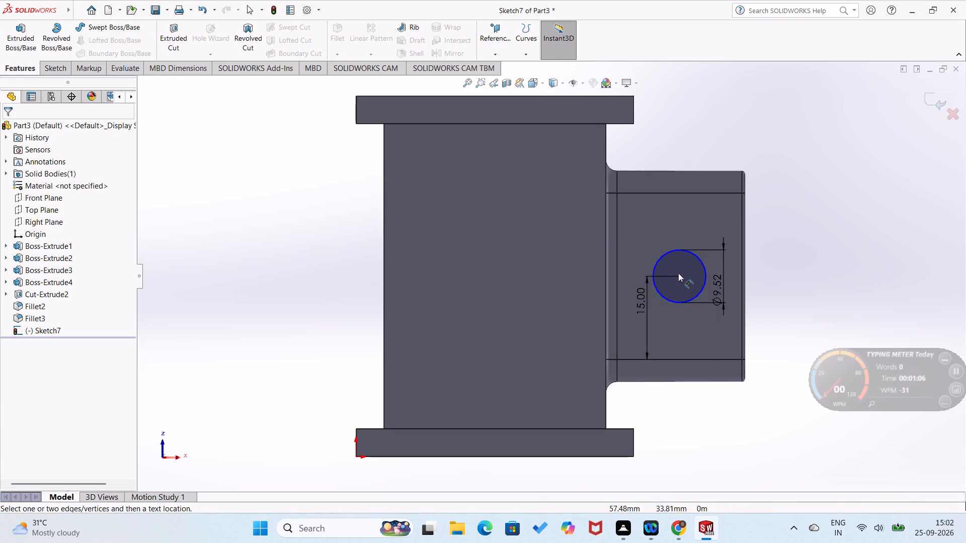
Dimension the horizontal distance from the circle's centre to the edge at the boss's free end.
{"action": "left_click", "coordinate": [680, 277]}
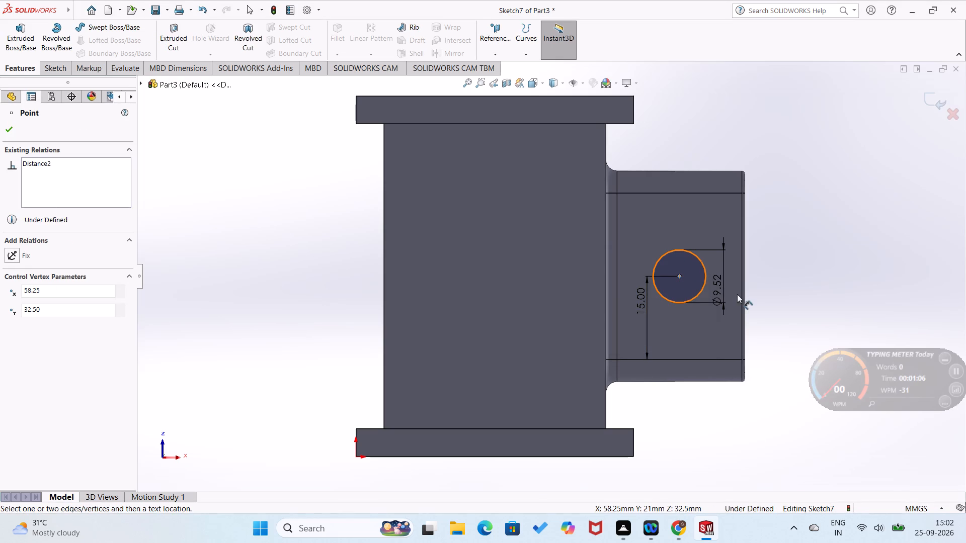
{"action": "left_click", "coordinate": [741, 298]}
{"action": "left_click", "coordinate": [725, 327]}
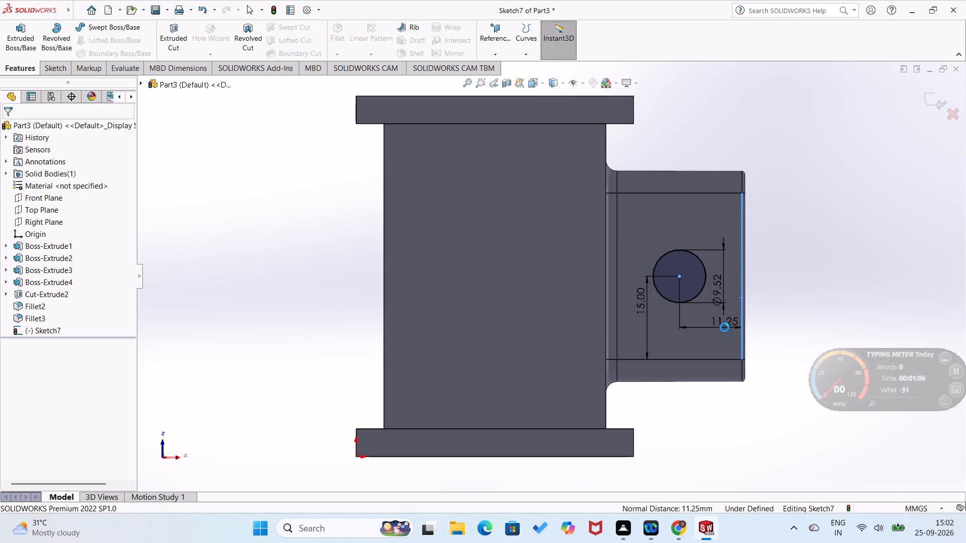
{"action": "left_click", "coordinate": [678, 310]}
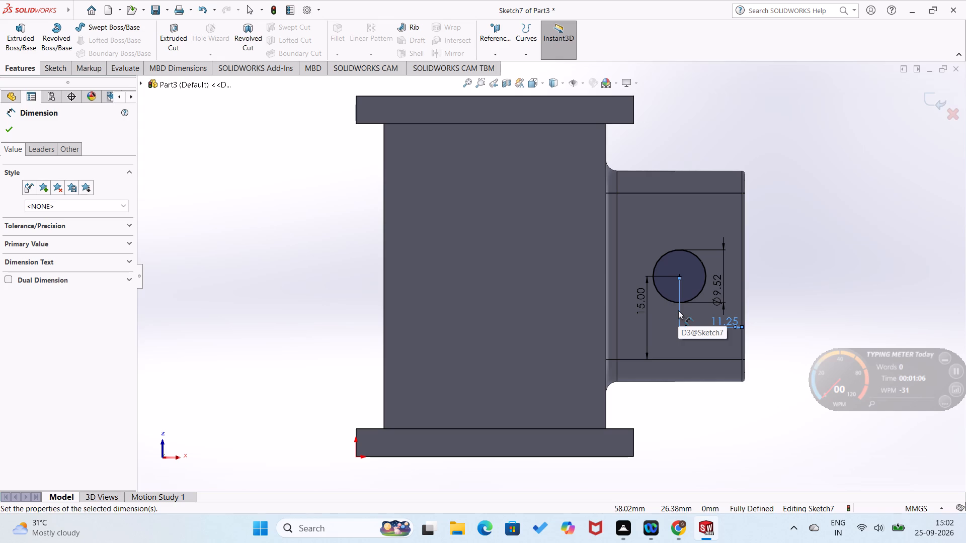
Cut the circle sketched on the boss's underside face through the hollow boss with an Extruded Cut set to Through All.
{"action": "left_click", "coordinate": [9, 72]}
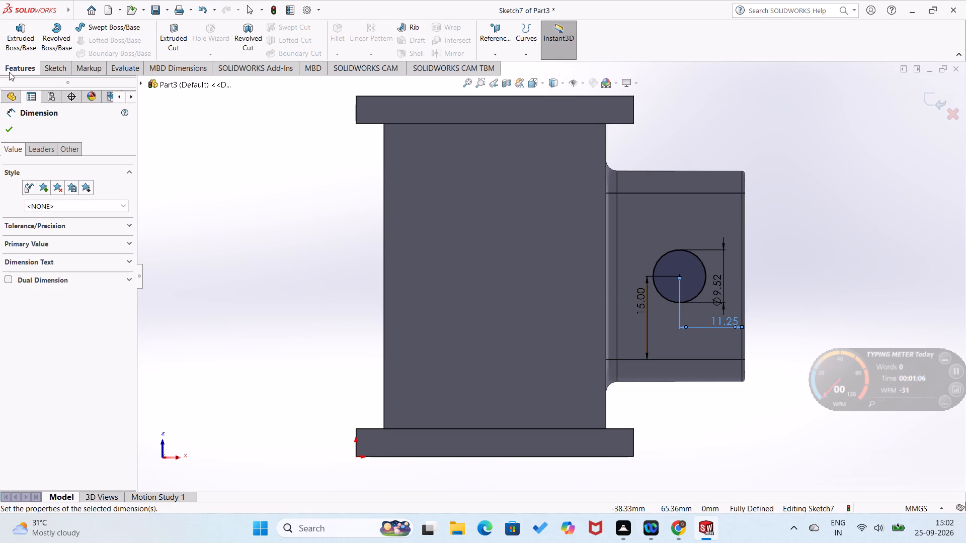
{"action": "left_click", "coordinate": [165, 43]}
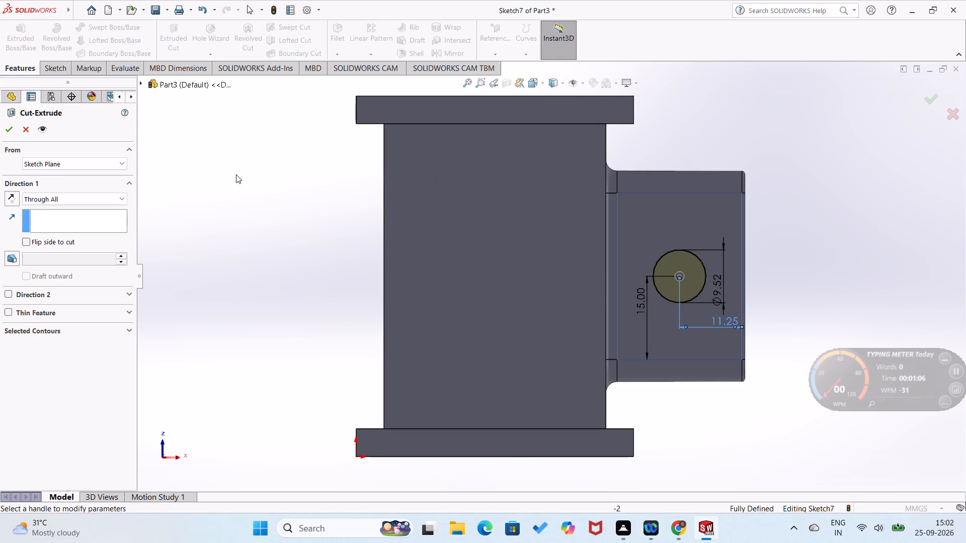
{"action": "middle_click_drag", "start_coordinate": [257, 224], "coordinate": [189, 293]}
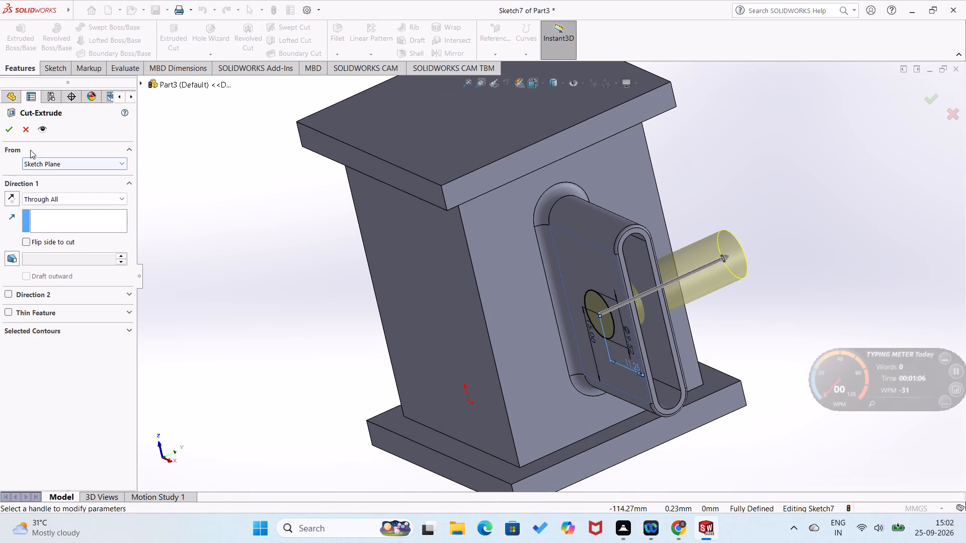
{"action": "left_click", "coordinate": [12, 127]}
{"action": "left_click", "coordinate": [177, 306]}
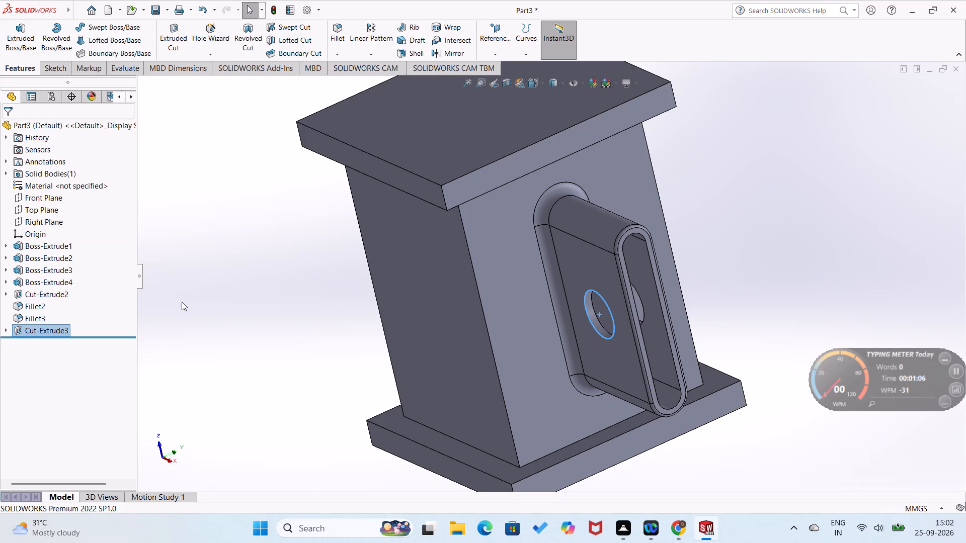
{"action": "key", "text": "period"}
{"action": "key", "text": "ctrl+7"}
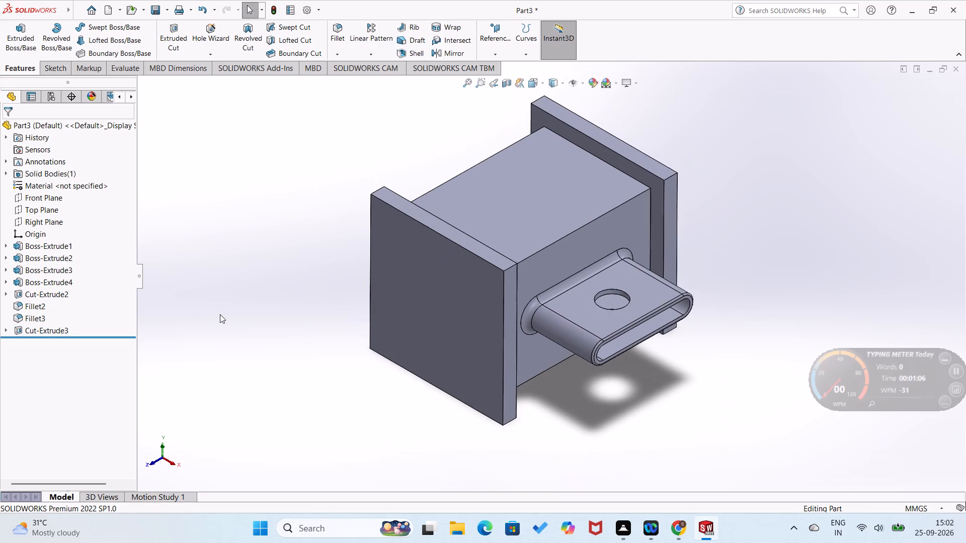
{"action": "middle_click_drag", "start_coordinate": [347, 425], "coordinate": [341, 491]}
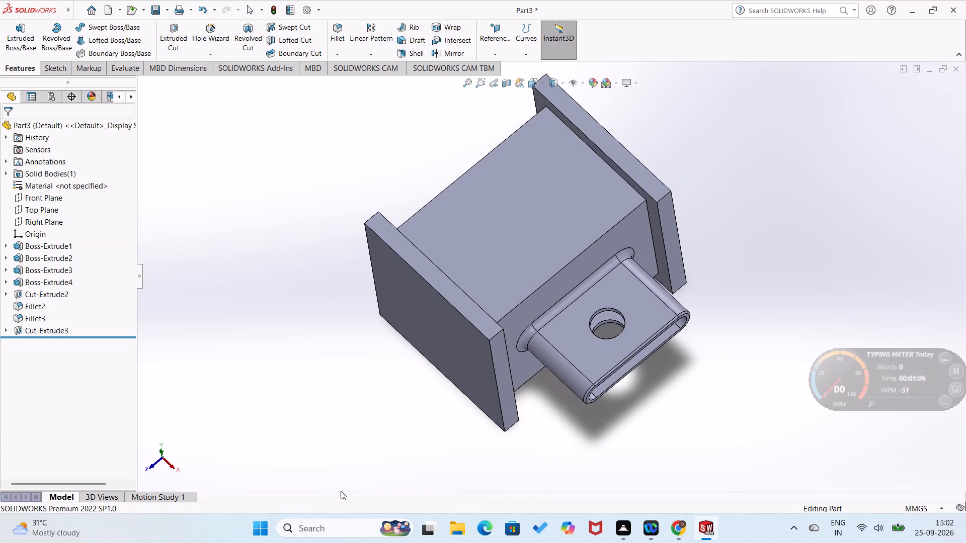
Save the part in the Documents folder as "homee fridayyyyy" in the SOLIDWORKS Part format.
{"action": "key", "text": "ctrl+s"}
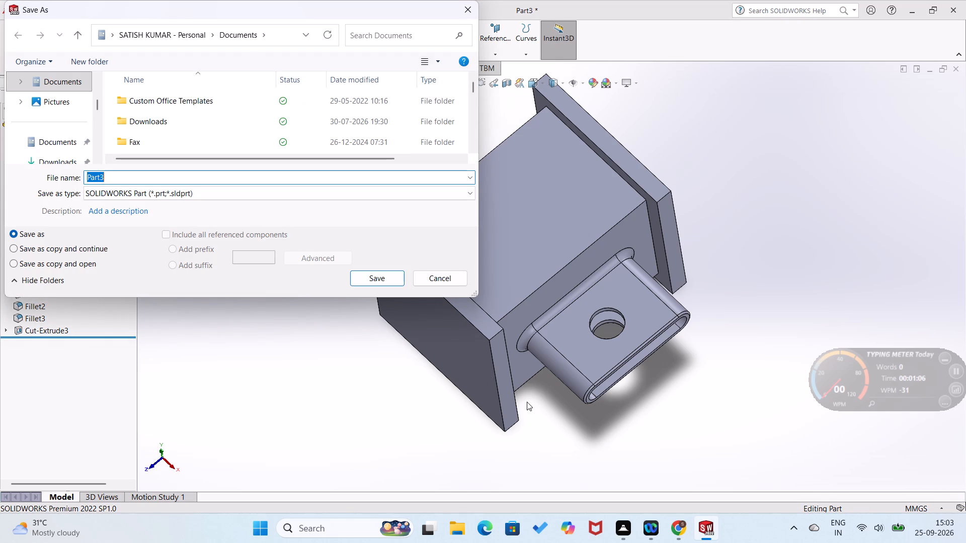
{"action": "type", "text": "homee"}
{"action": "key", "text": "space"}
{"action": "type", "text": "frid"}
{"action": "key", "text": "a"}
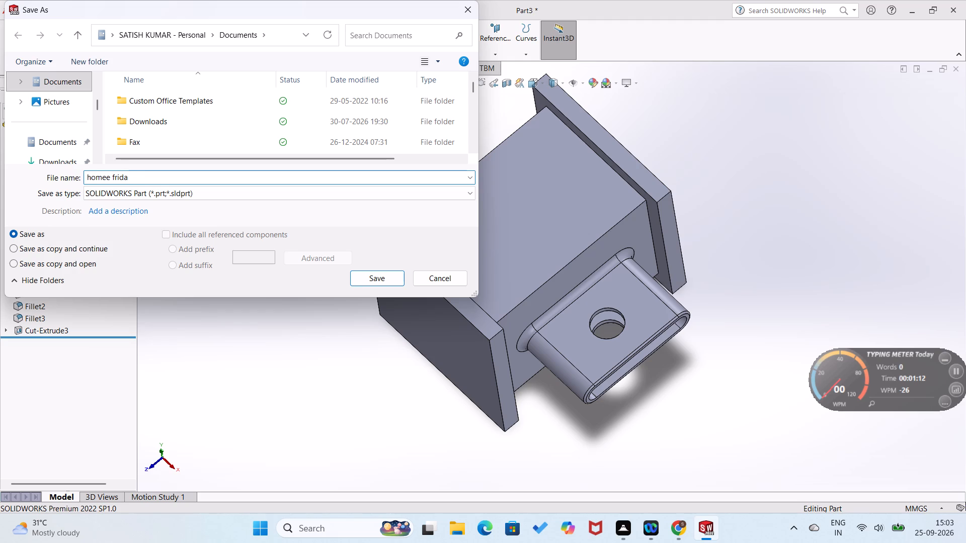
{"action": "type", "text": "yyyyy"}
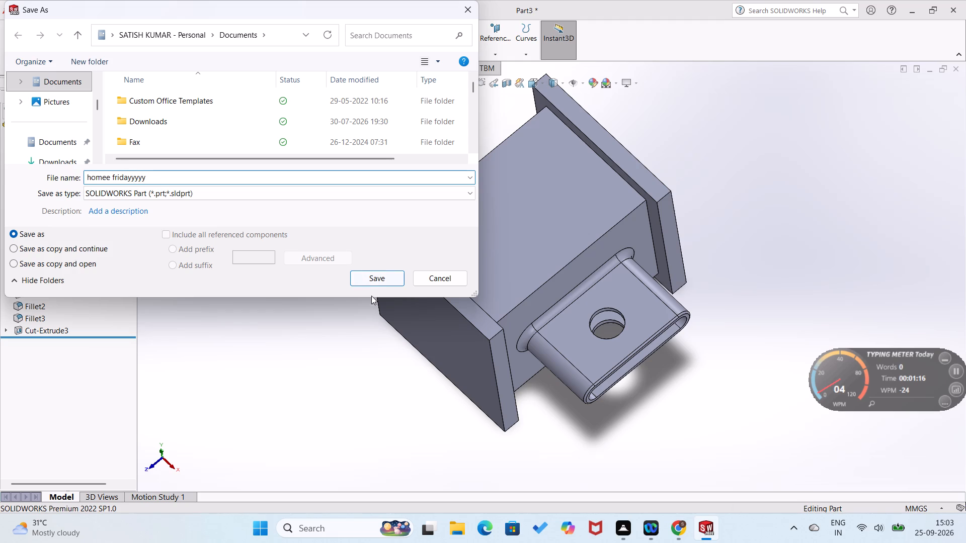
{"action": "left_click", "coordinate": [374, 283]}
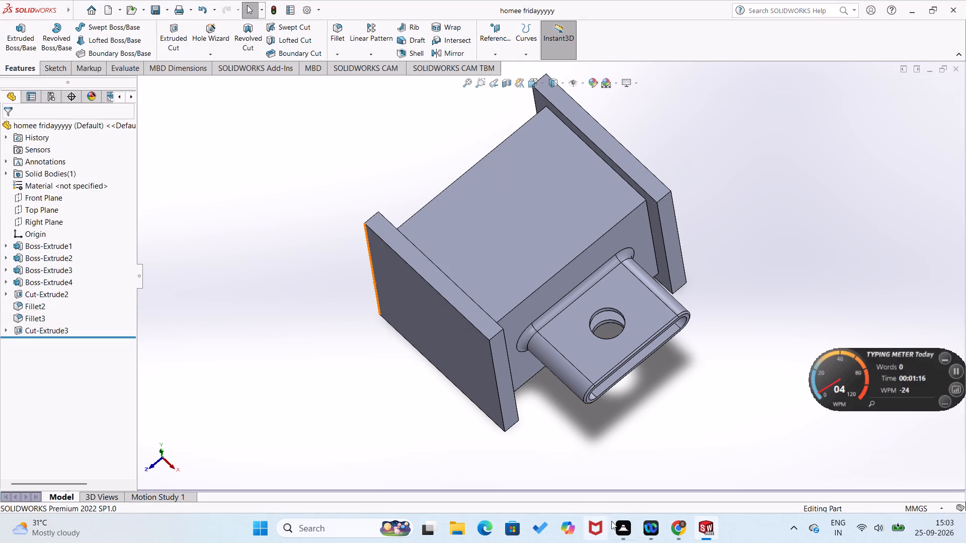